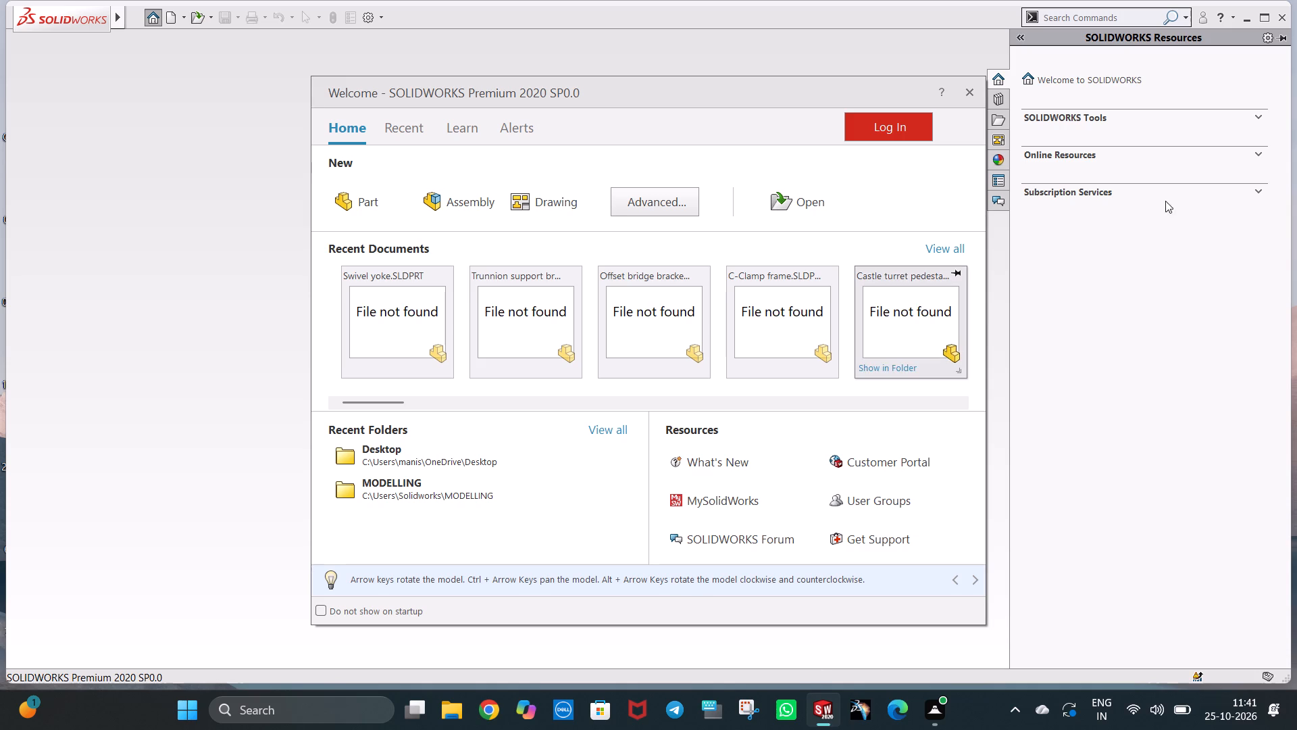
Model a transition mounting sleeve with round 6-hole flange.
Dismiss the welcome window and create a new part document.
left_click(979, 91)
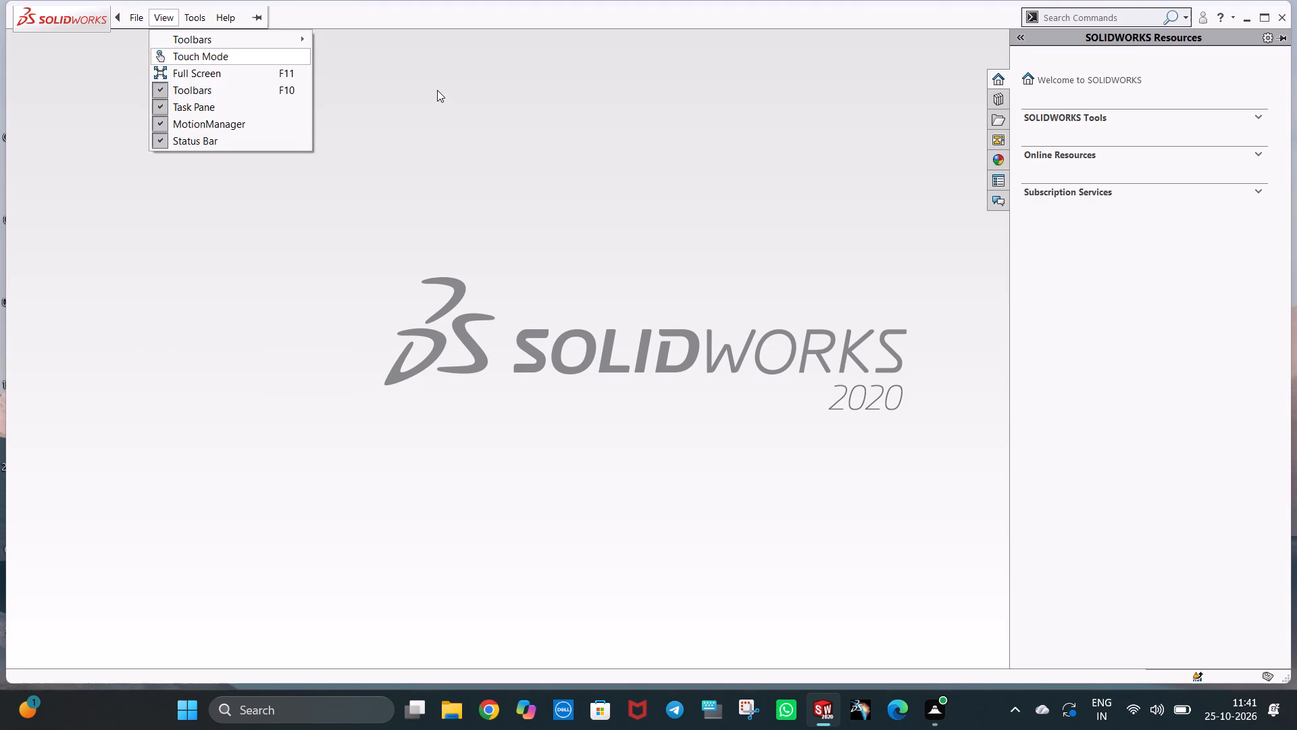
left_click(440, 91)
left_click(168, 20)
left_click(560, 529)
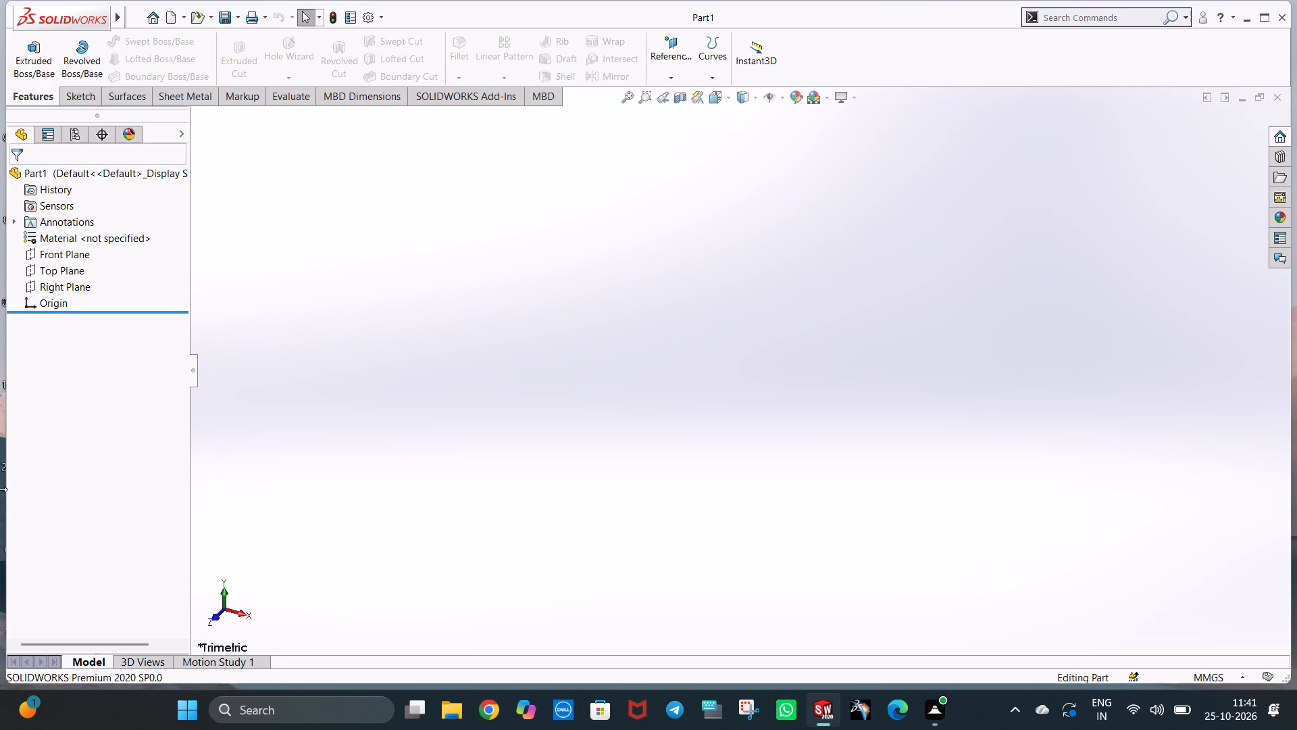
Open a sketch on the Front Plane and draw a circle about 106 mm in diameter centred on the origin.
left_click(84, 260)
left_click(97, 239)
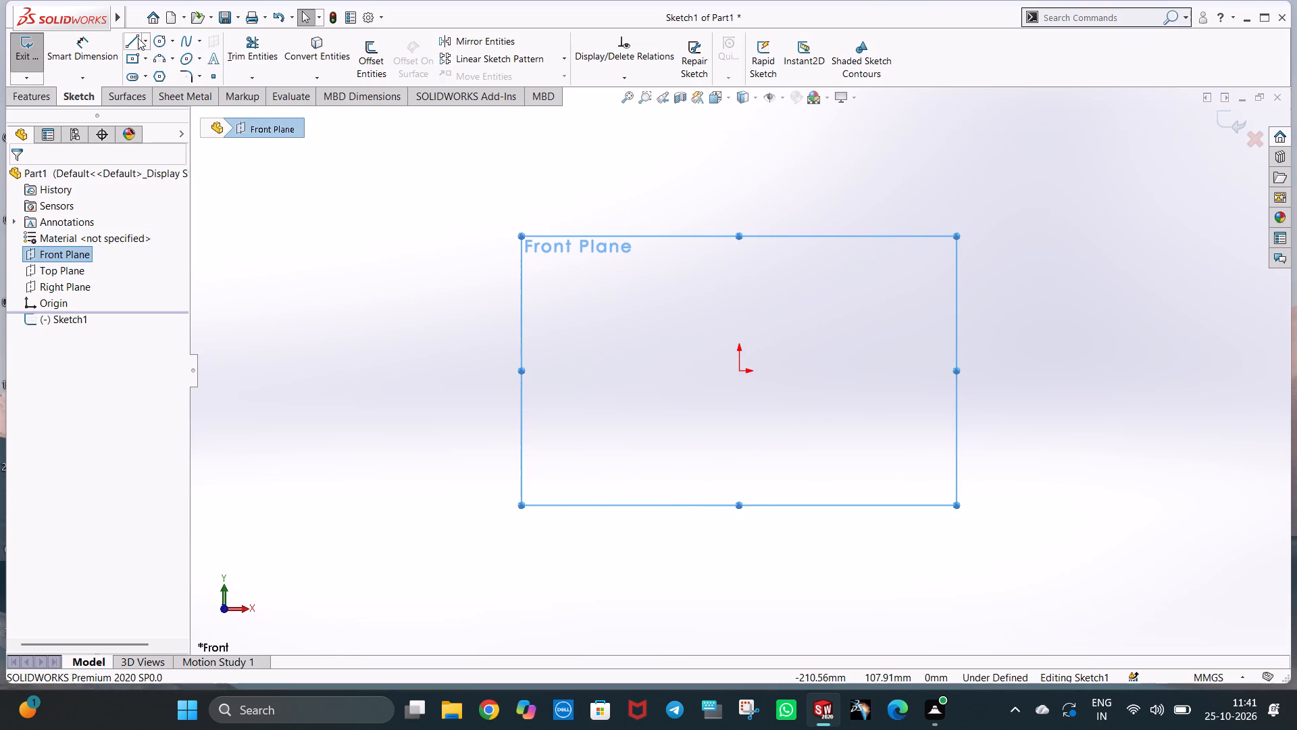
left_click(151, 39)
left_click(740, 370)
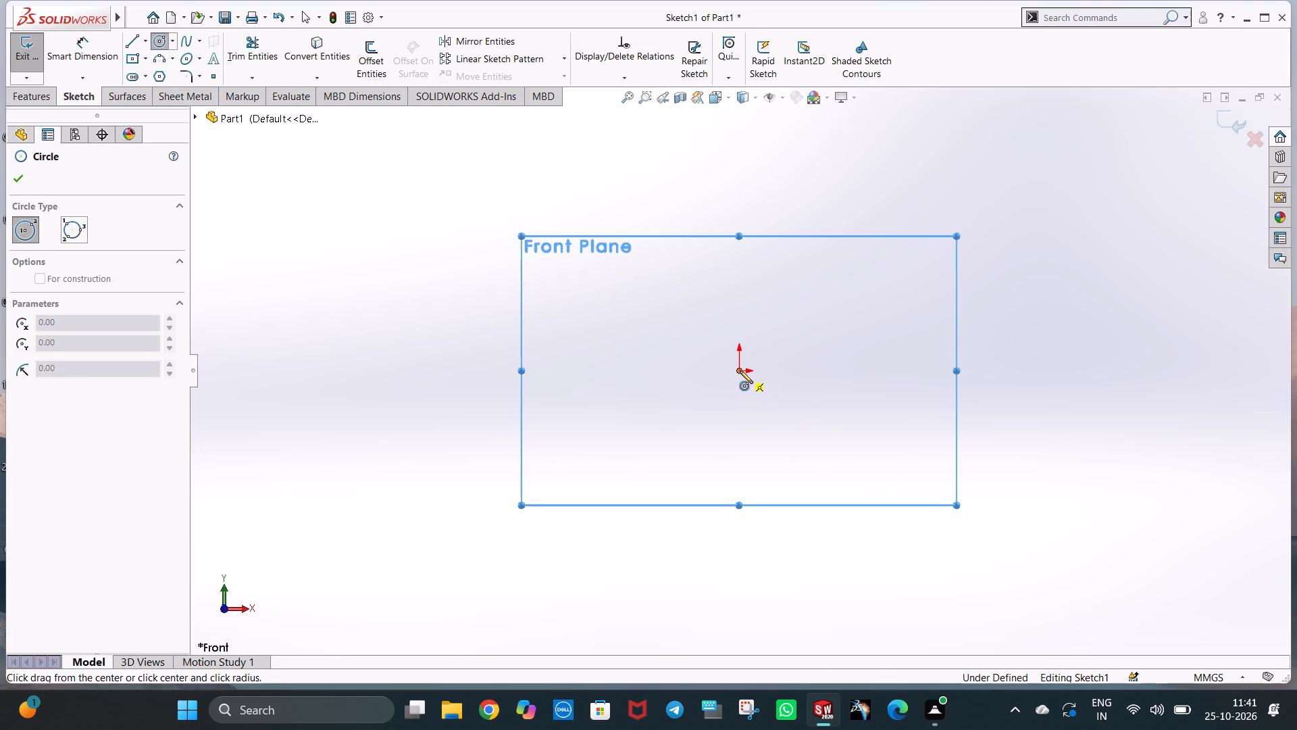
left_click(844, 446)
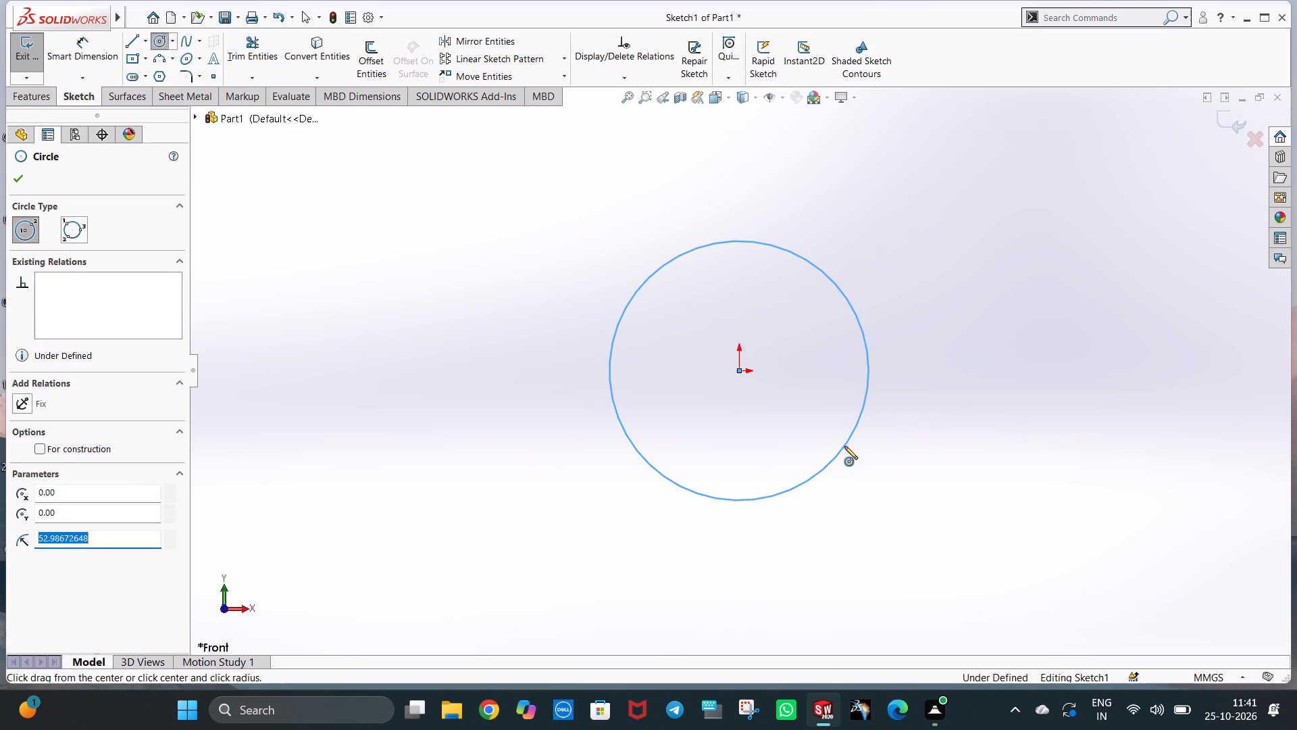
key("Escape")
key("Escape")
left_click(913, 412)
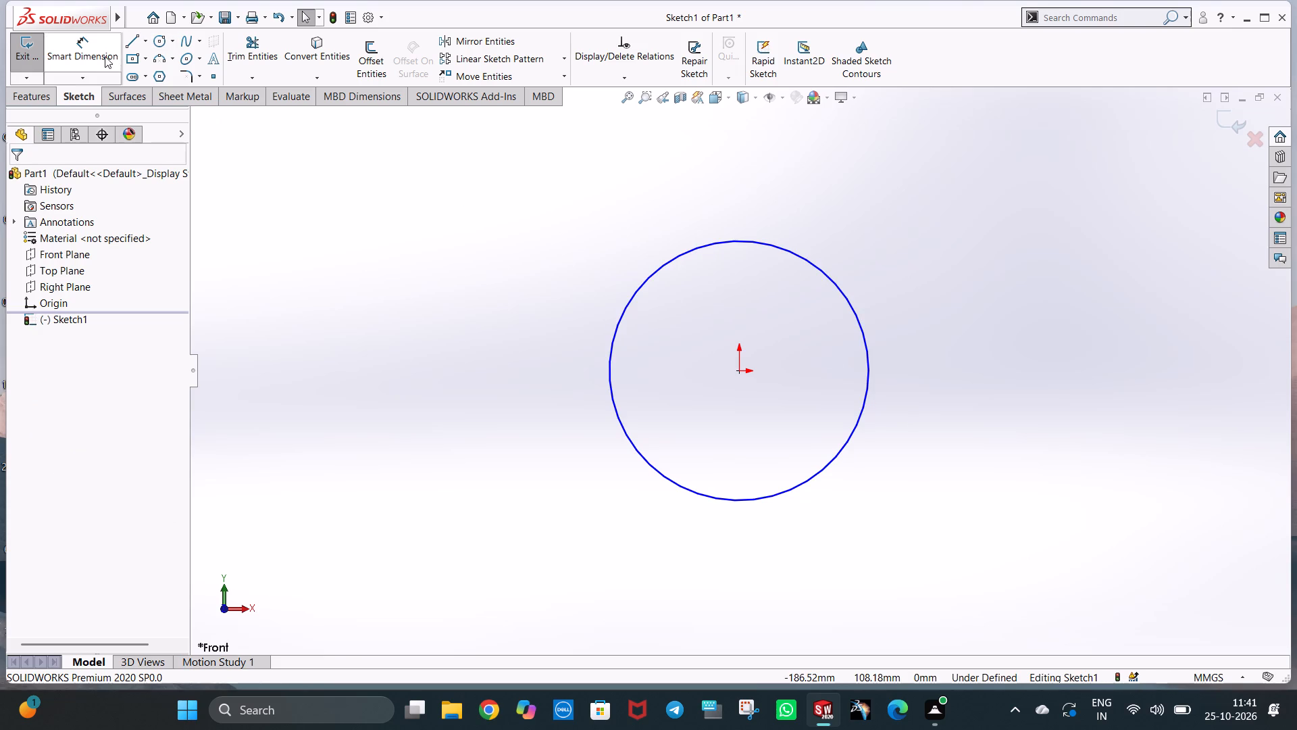
Dimension the circle's diameter and set it to 98 mm.
left_click(105, 56)
left_click(836, 289)
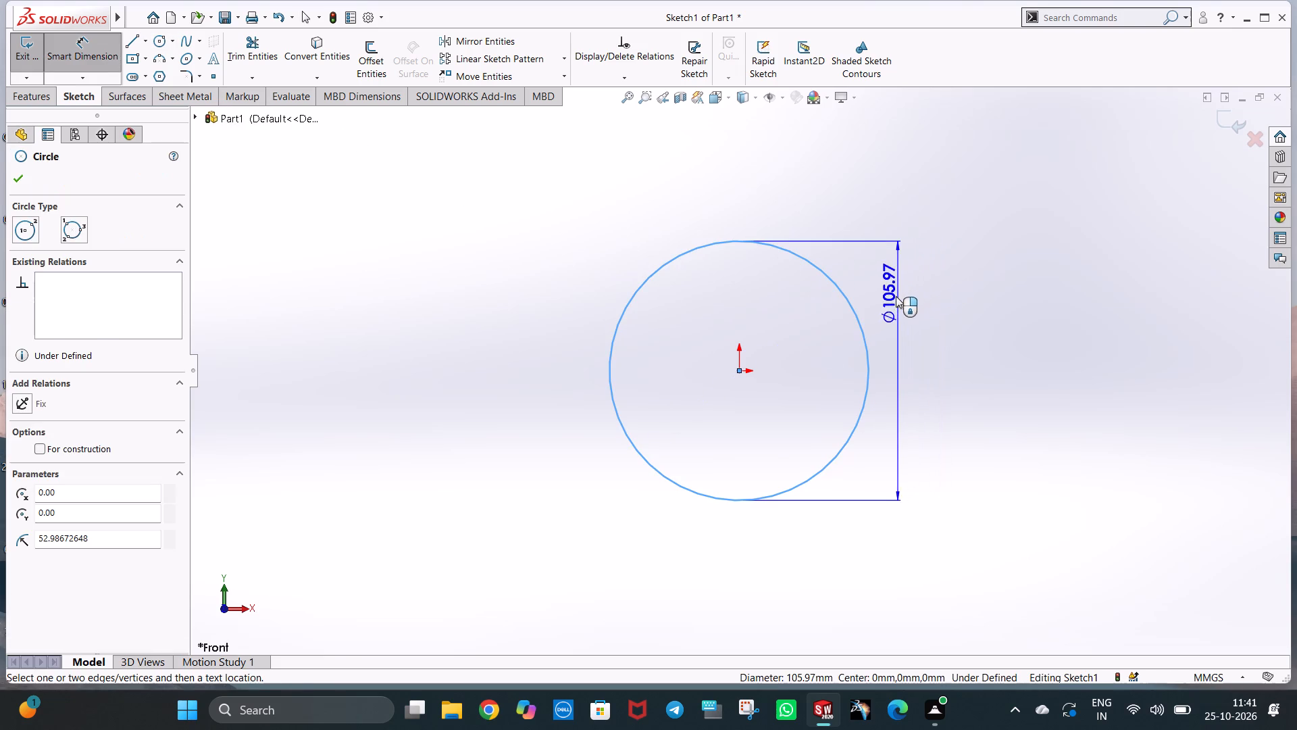
left_click(896, 296)
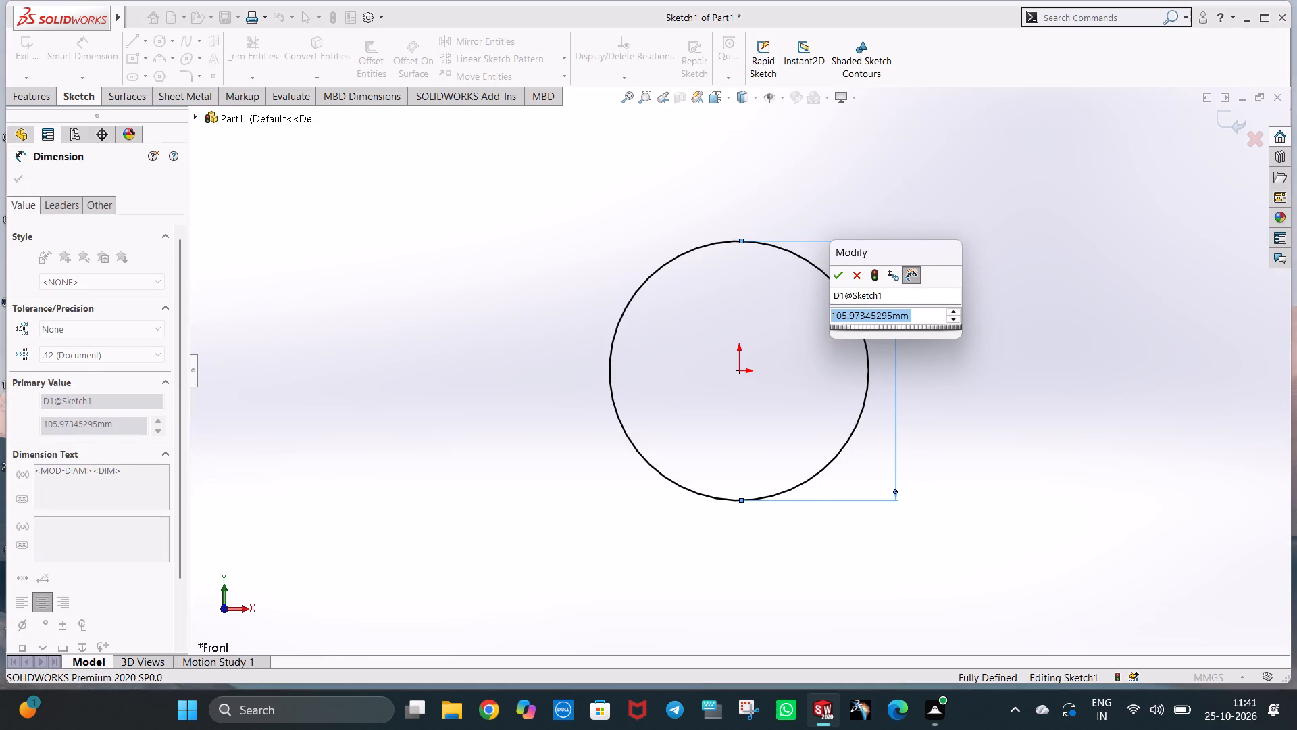
type("98")
key("Return")
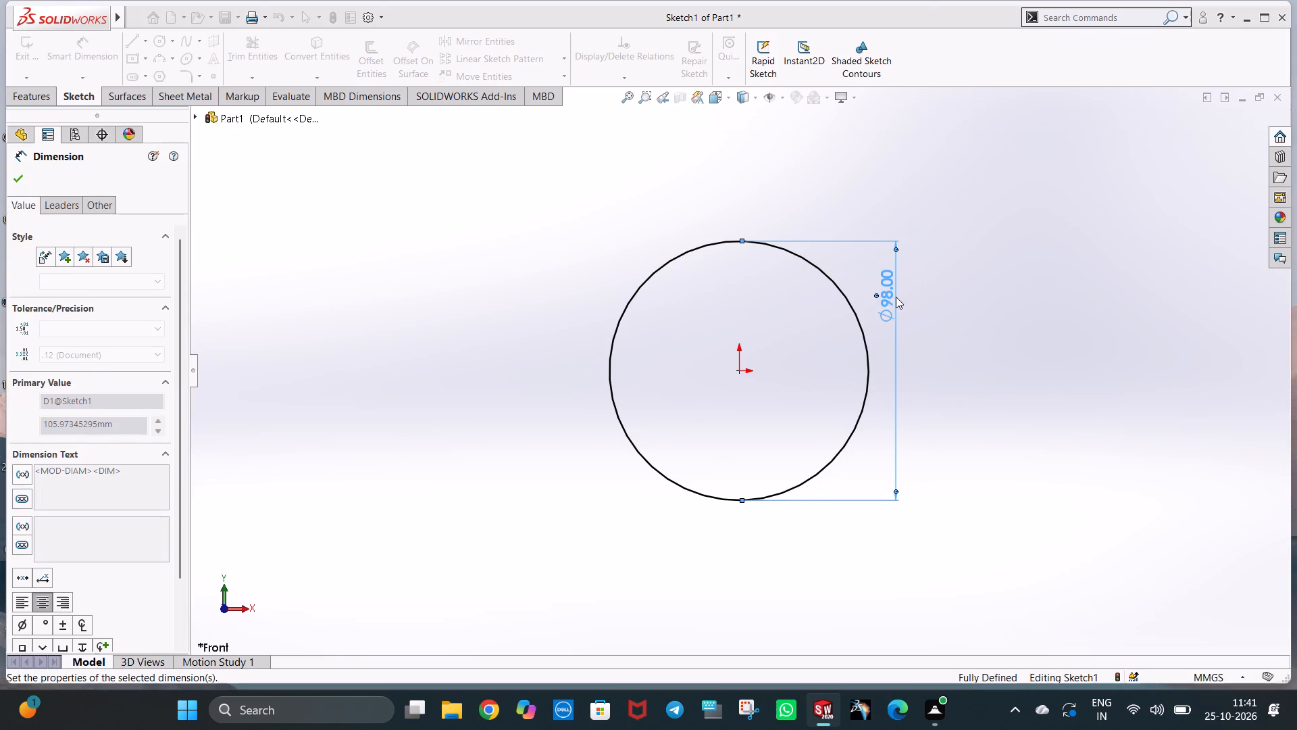
left_click(982, 286)
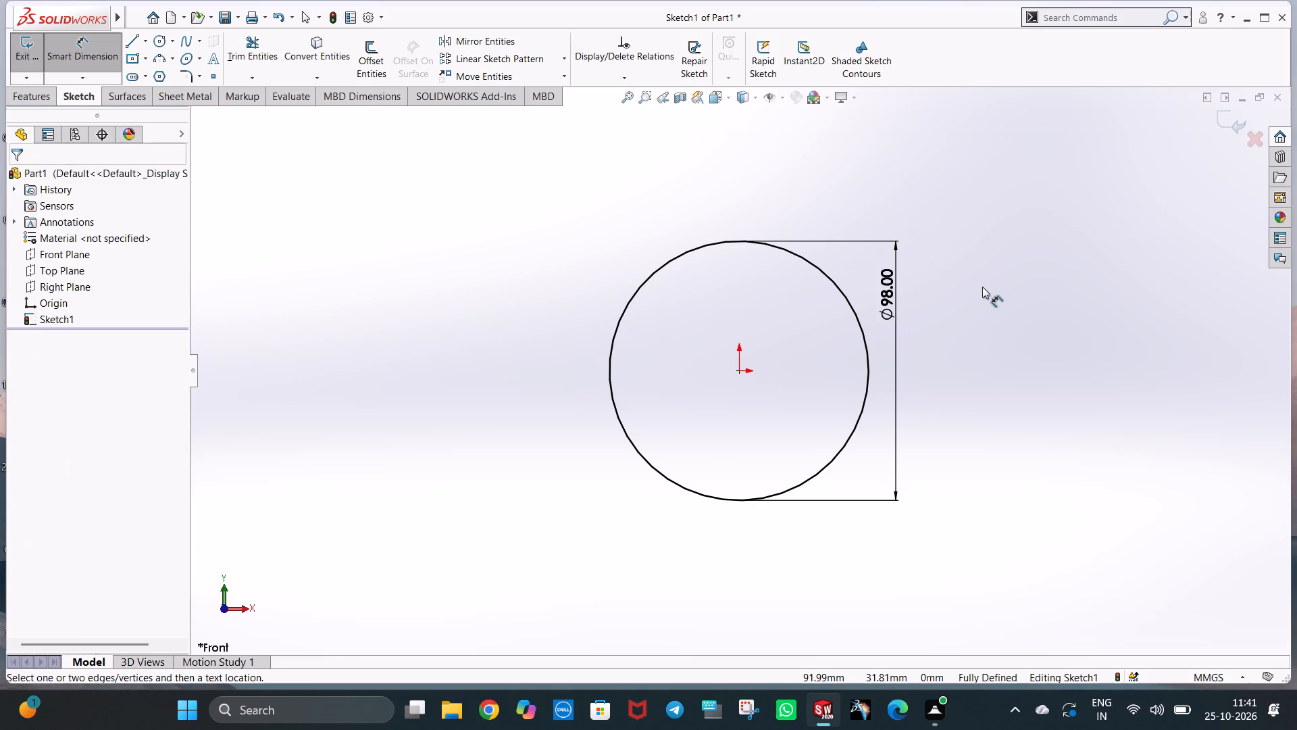
Extrude the circle as a Blind boss 15 mm deep in the reversed direction.
left_click(31, 93)
left_click(32, 55)
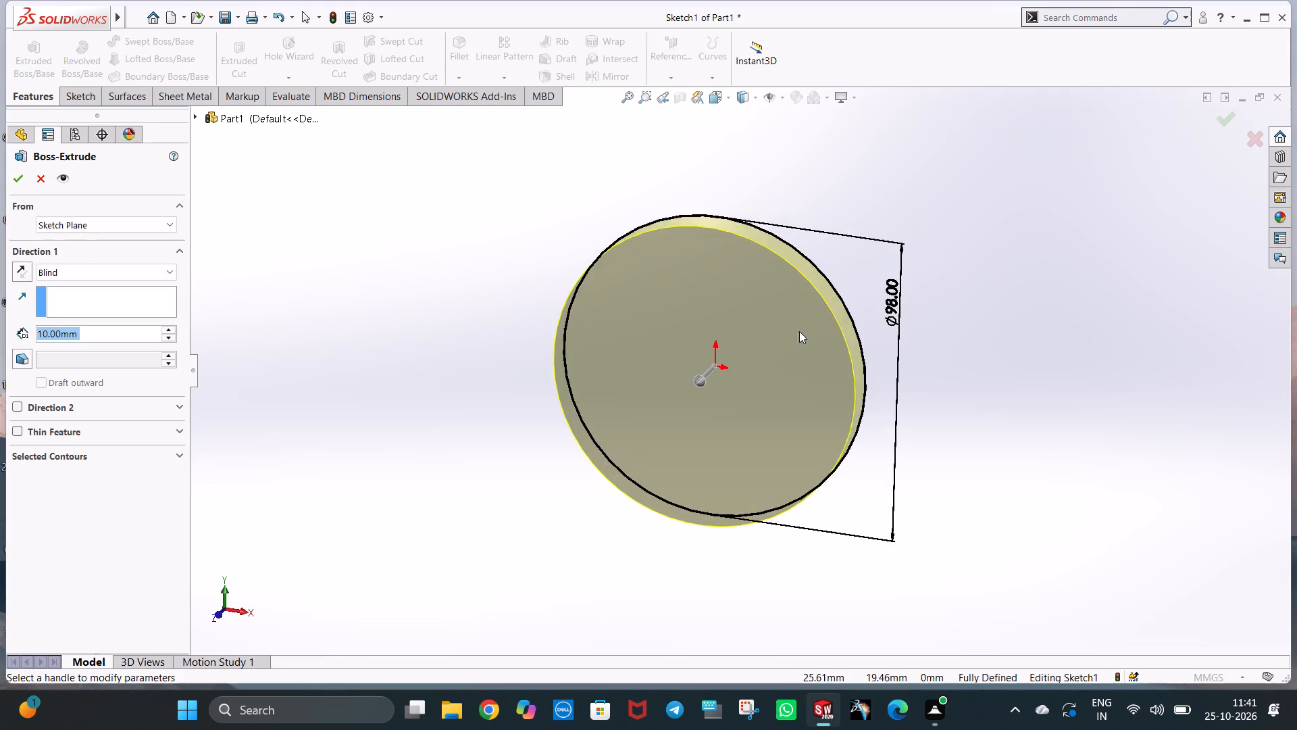
left_click(26, 271)
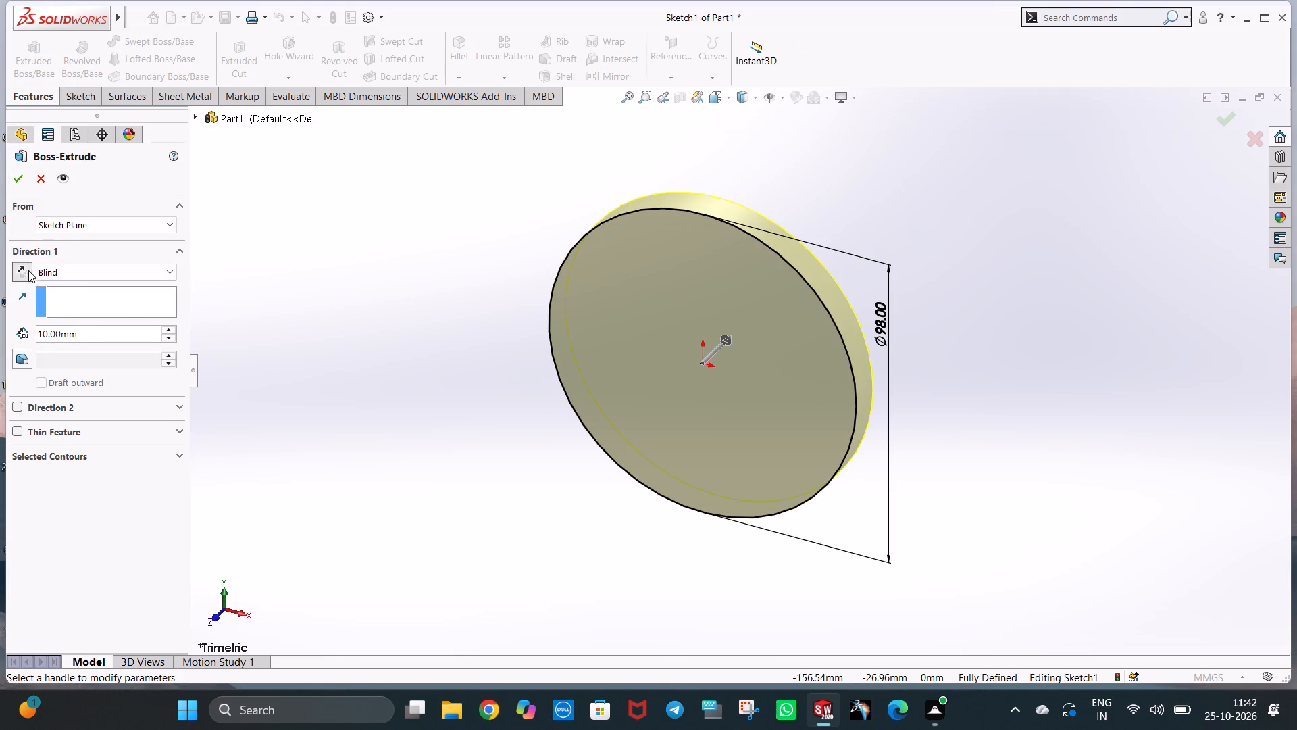
left_click_drag(91, 337, 32, 336)
type("15")
key("Return")
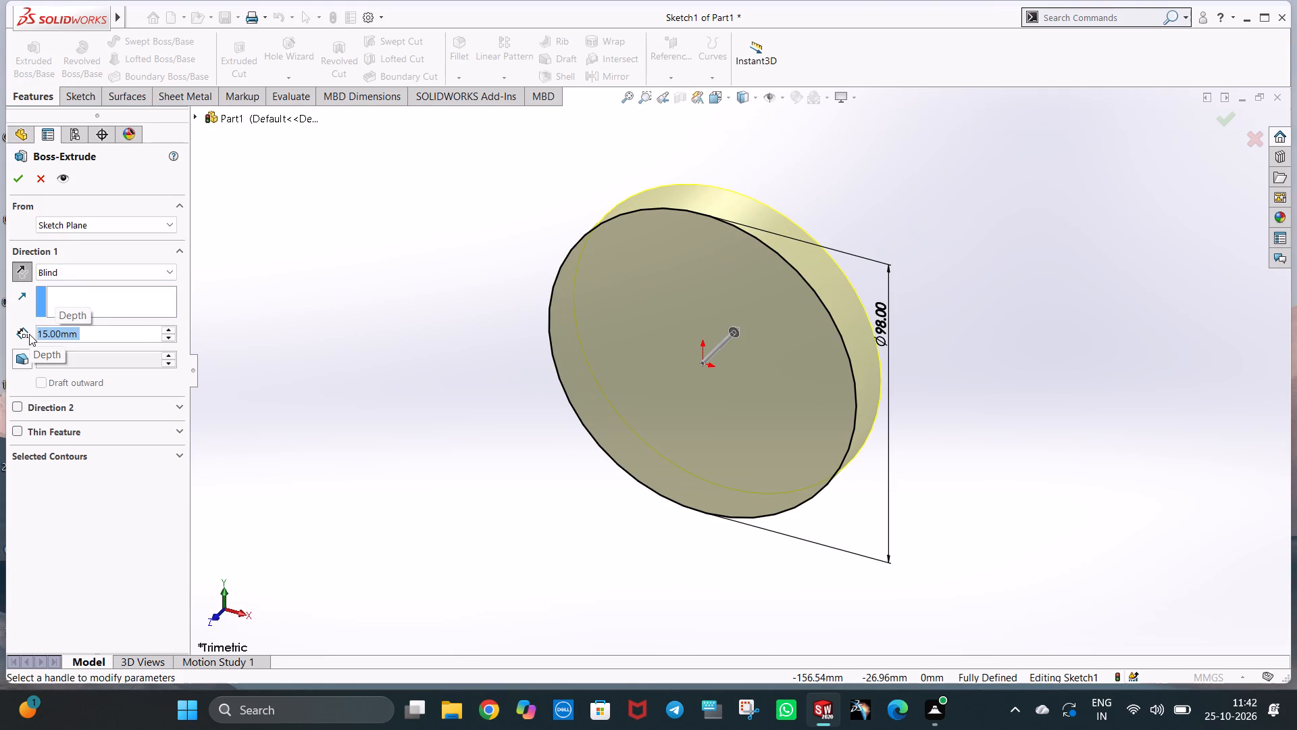
left_click(11, 180)
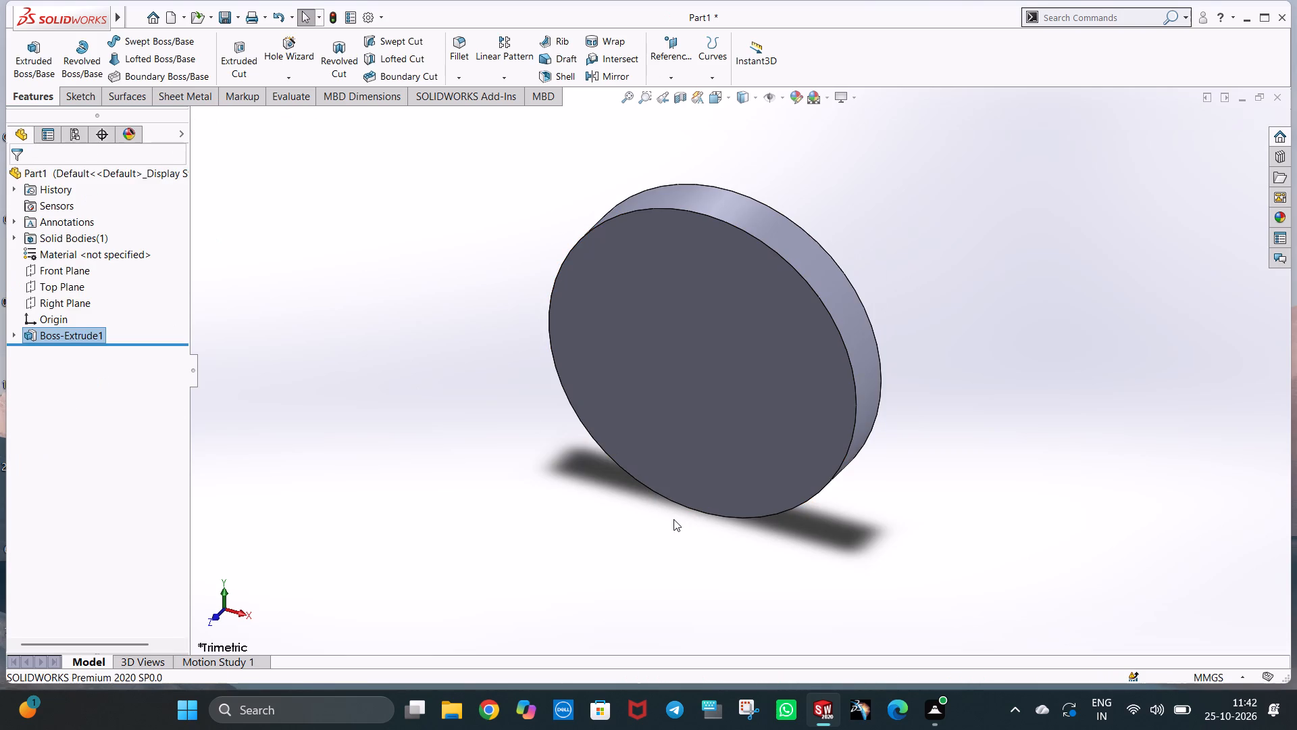
Open a new sketch on the disc's front flat face, viewed normal to it.
right_click(739, 420)
left_click(770, 396)
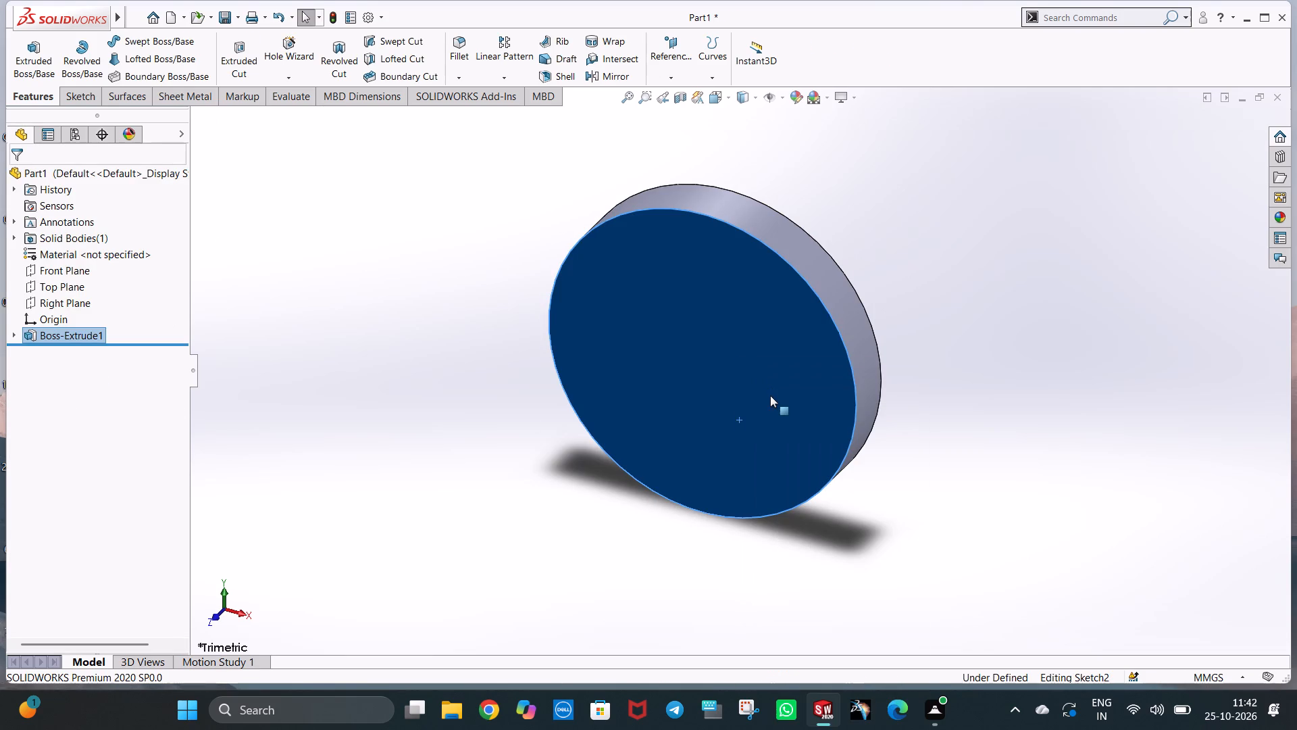
key("ctrl+8")
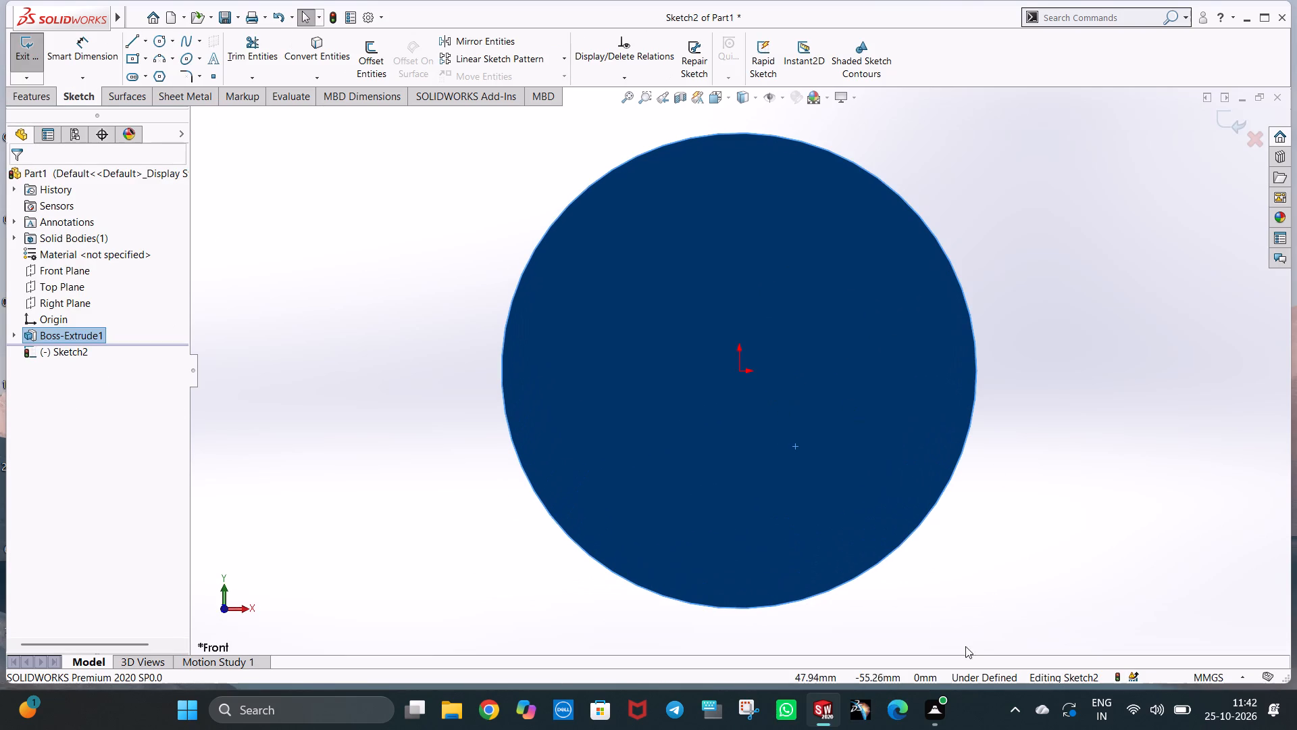
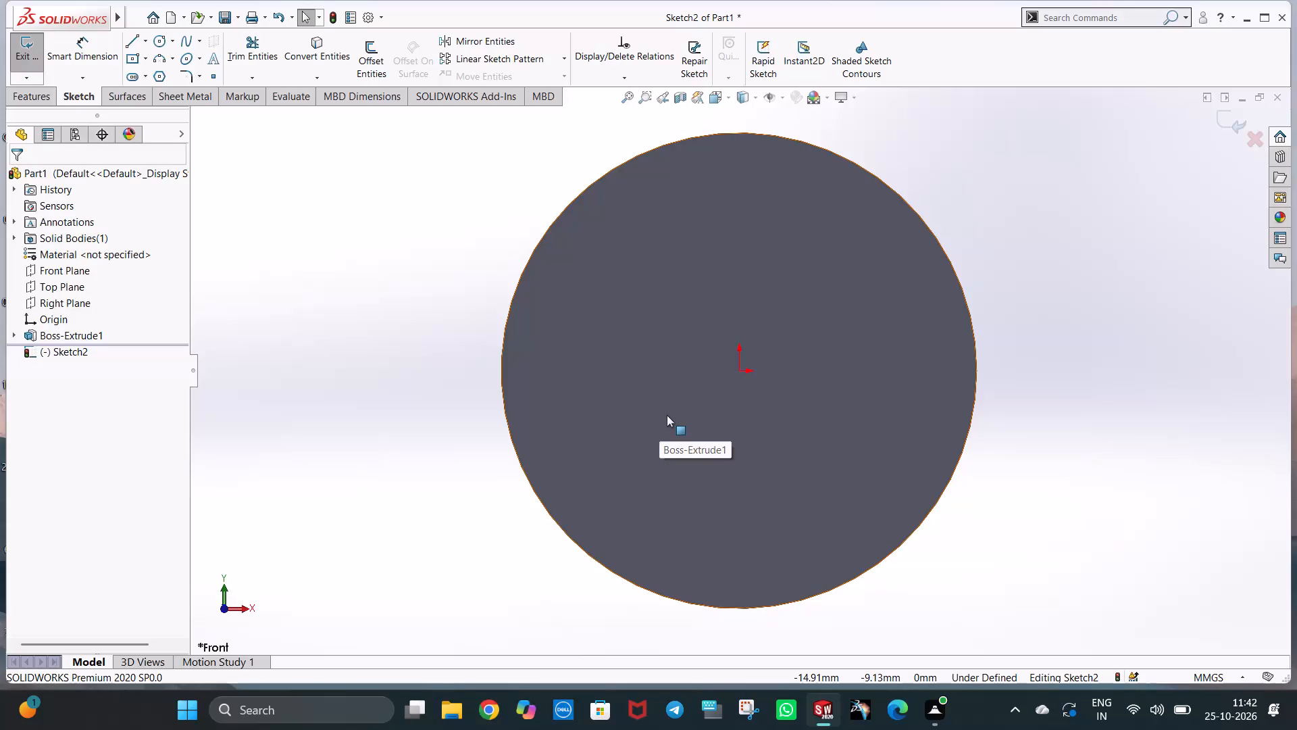
Draw a circle of 35 mm radius centred on the origin and convert it to construction geometry.
left_click(155, 38)
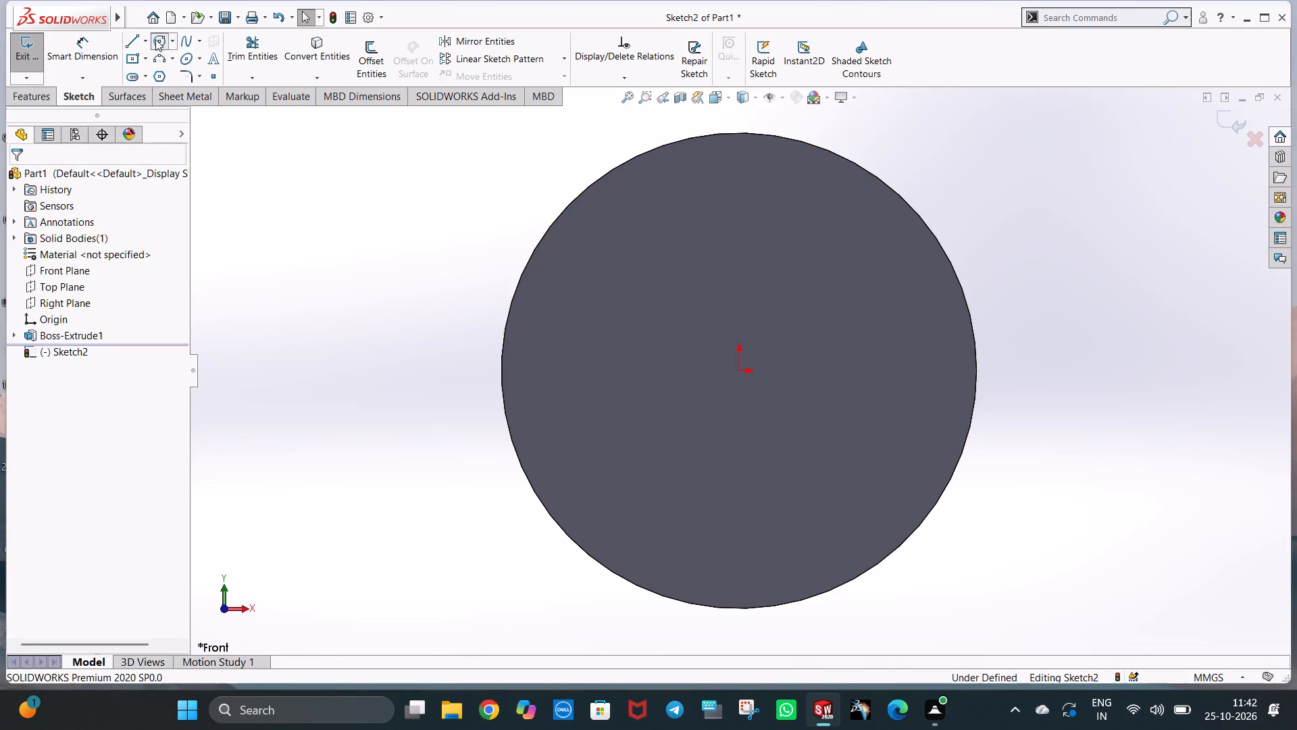
left_click(740, 371)
left_click(866, 487)
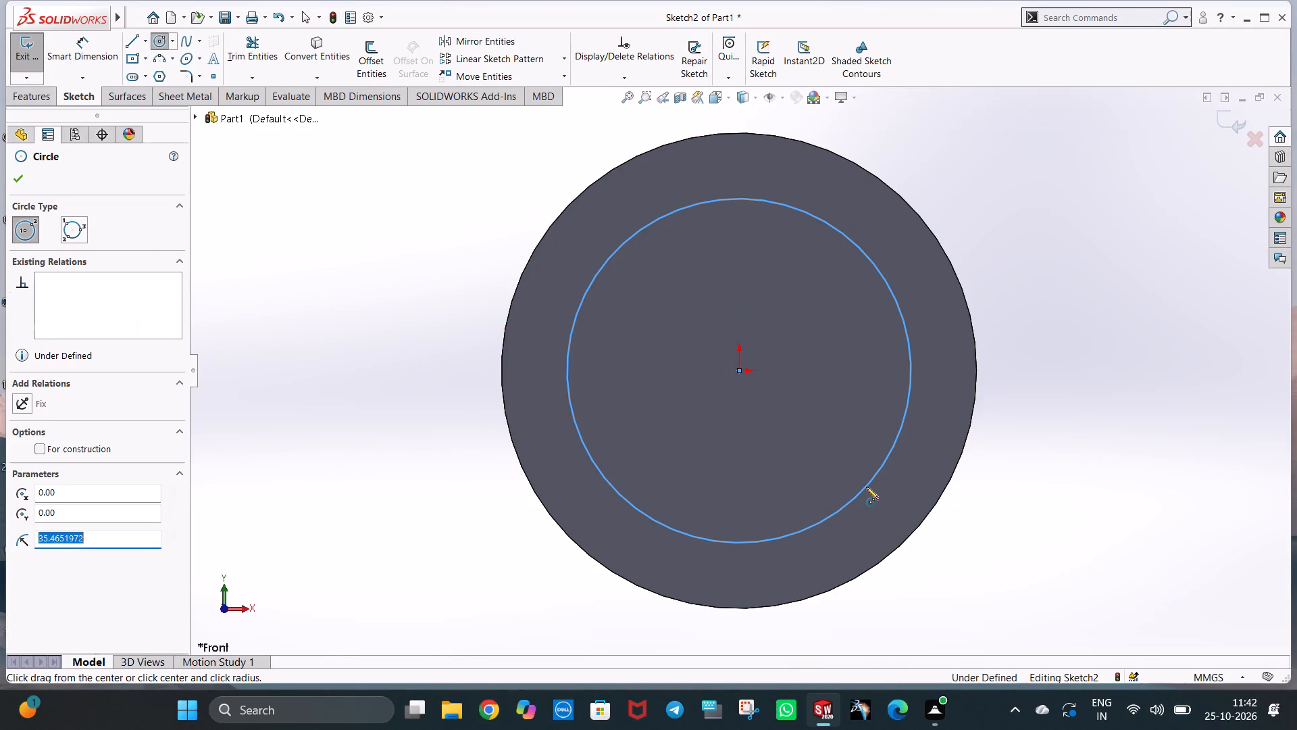
type("35")
key("Return")
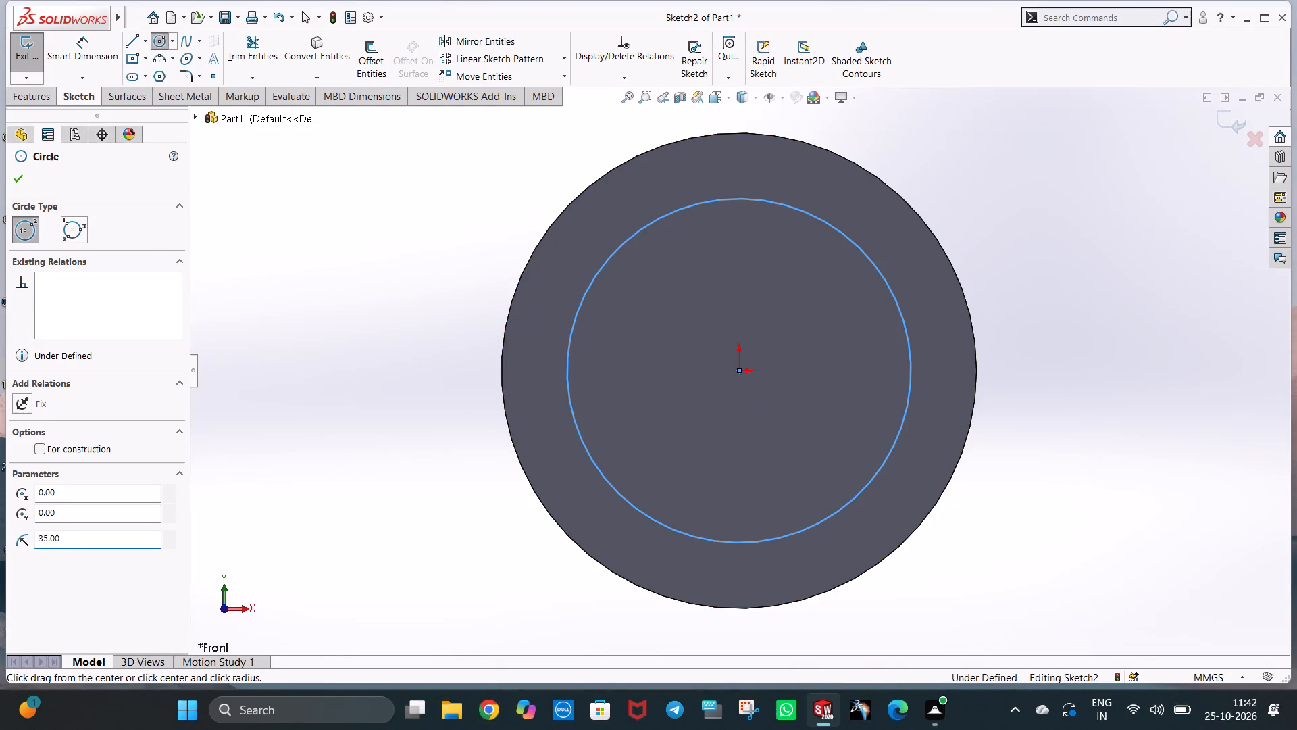
key("Escape")
key("Escape")
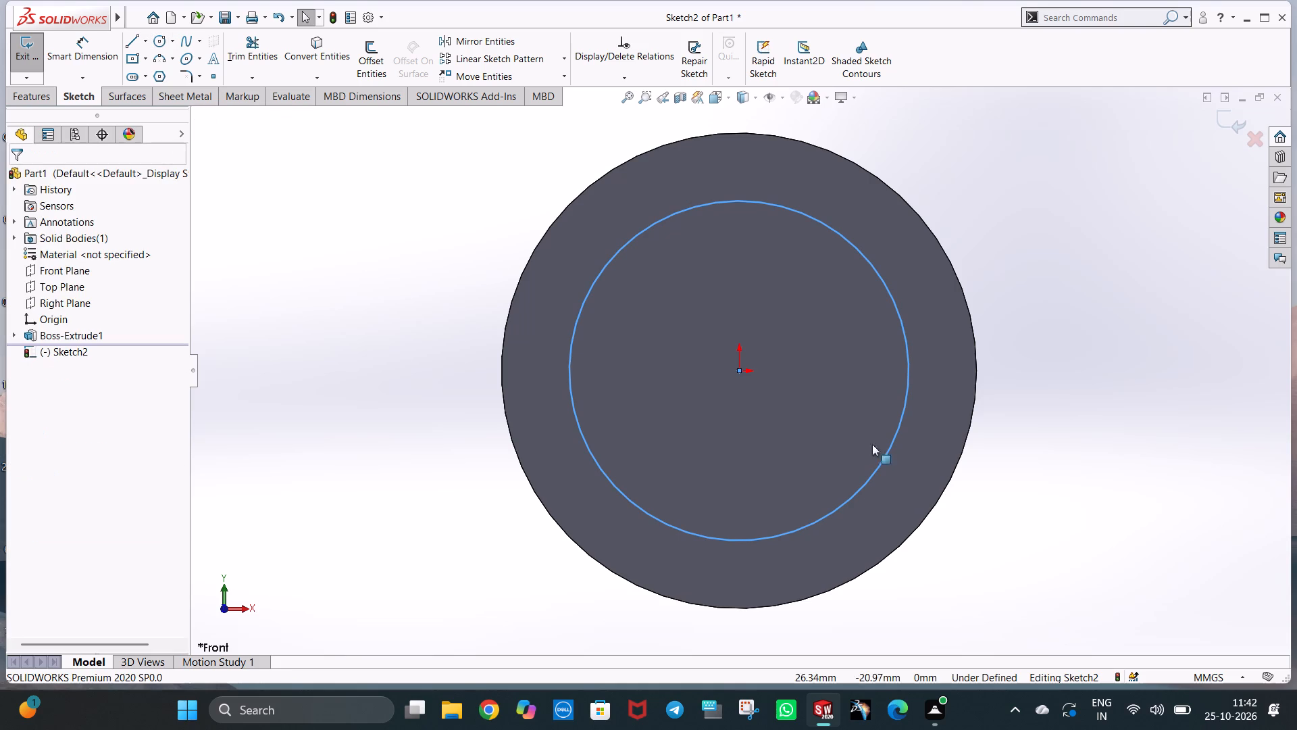
right_click(907, 352)
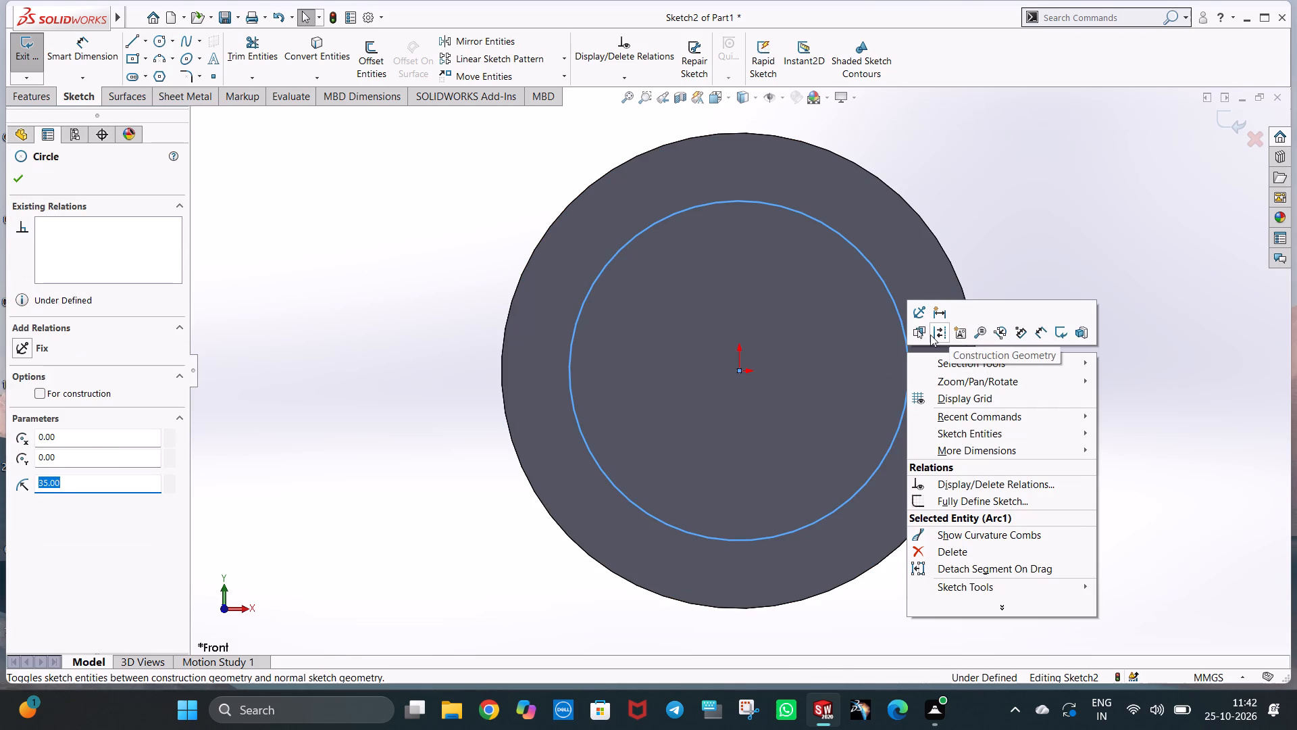
left_click(936, 333)
left_click(1036, 267)
Draw a circle about 8 mm in diameter centred on the construction circle, directly above the origin.
middle_click_drag(1019, 432, 974, 464)
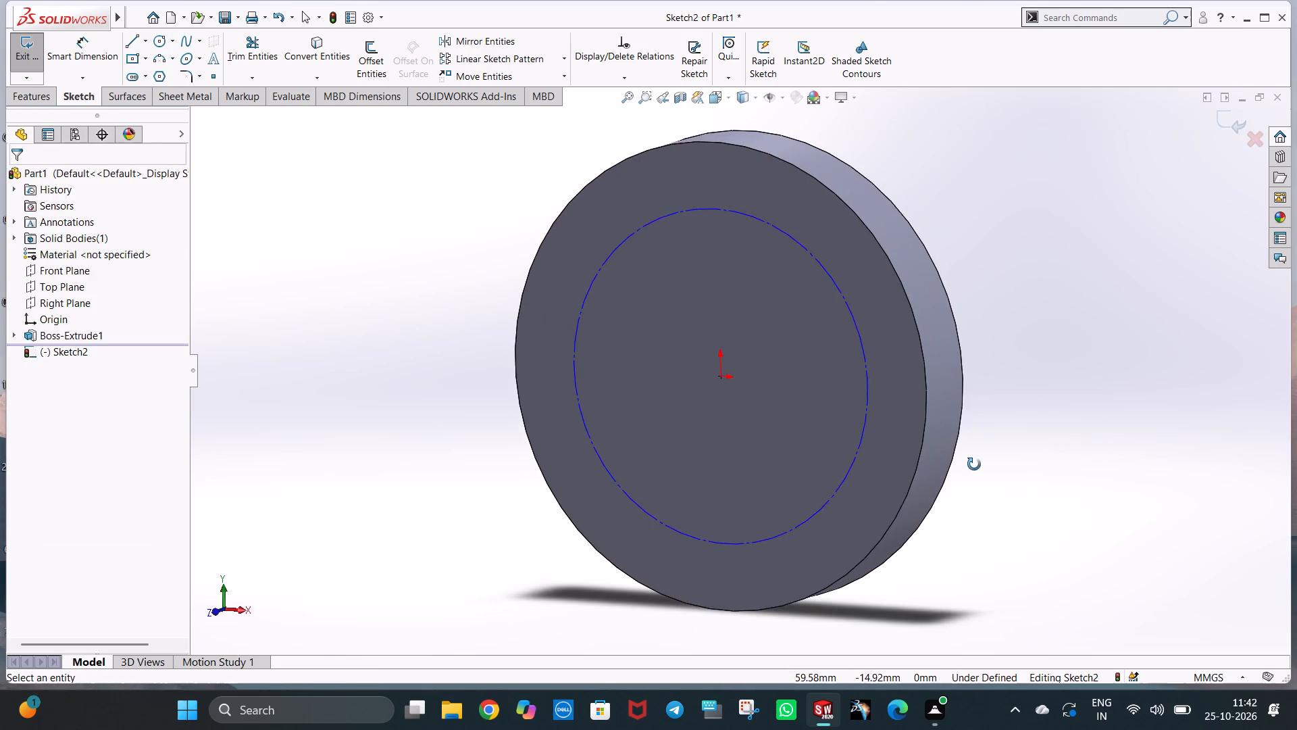
middle_click_drag(974, 464, 982, 454)
key("ctrl+8")
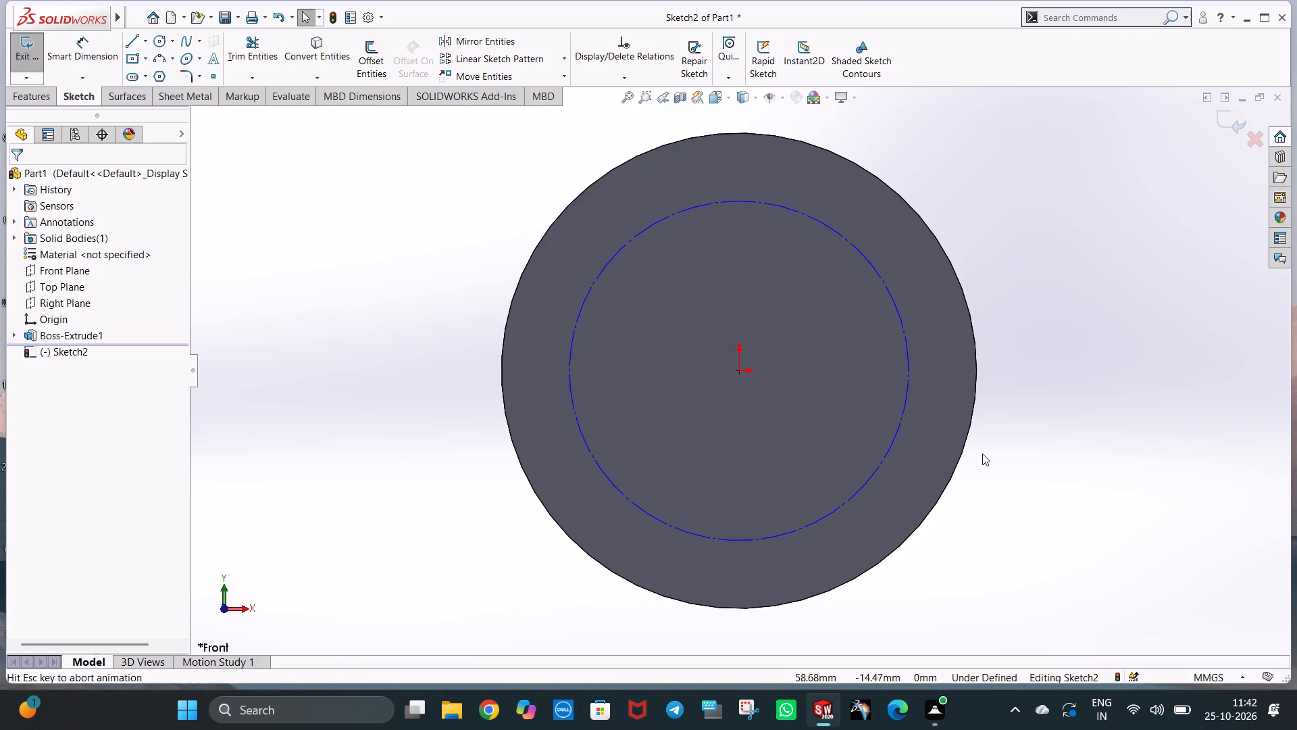
left_click(155, 43)
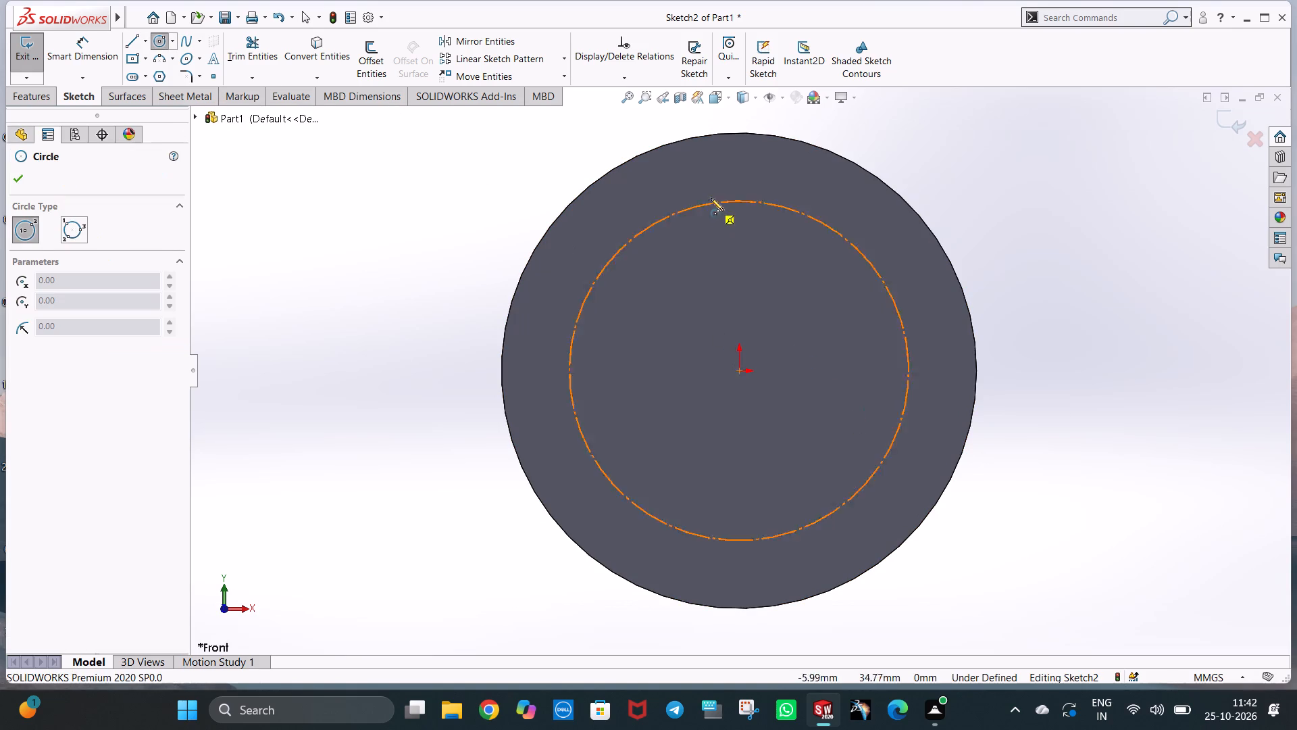
left_click(740, 199)
left_click(745, 219)
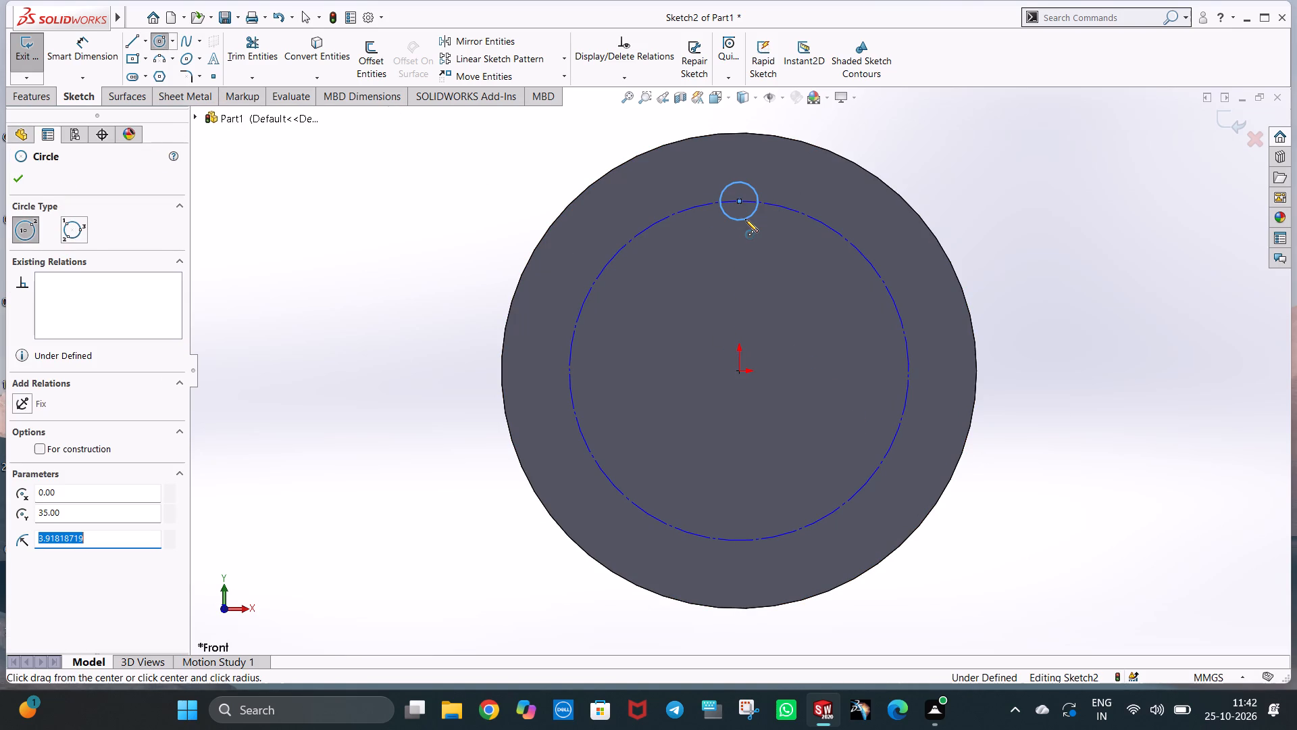
key("Escape")
key("Escape")
left_click(1028, 193)
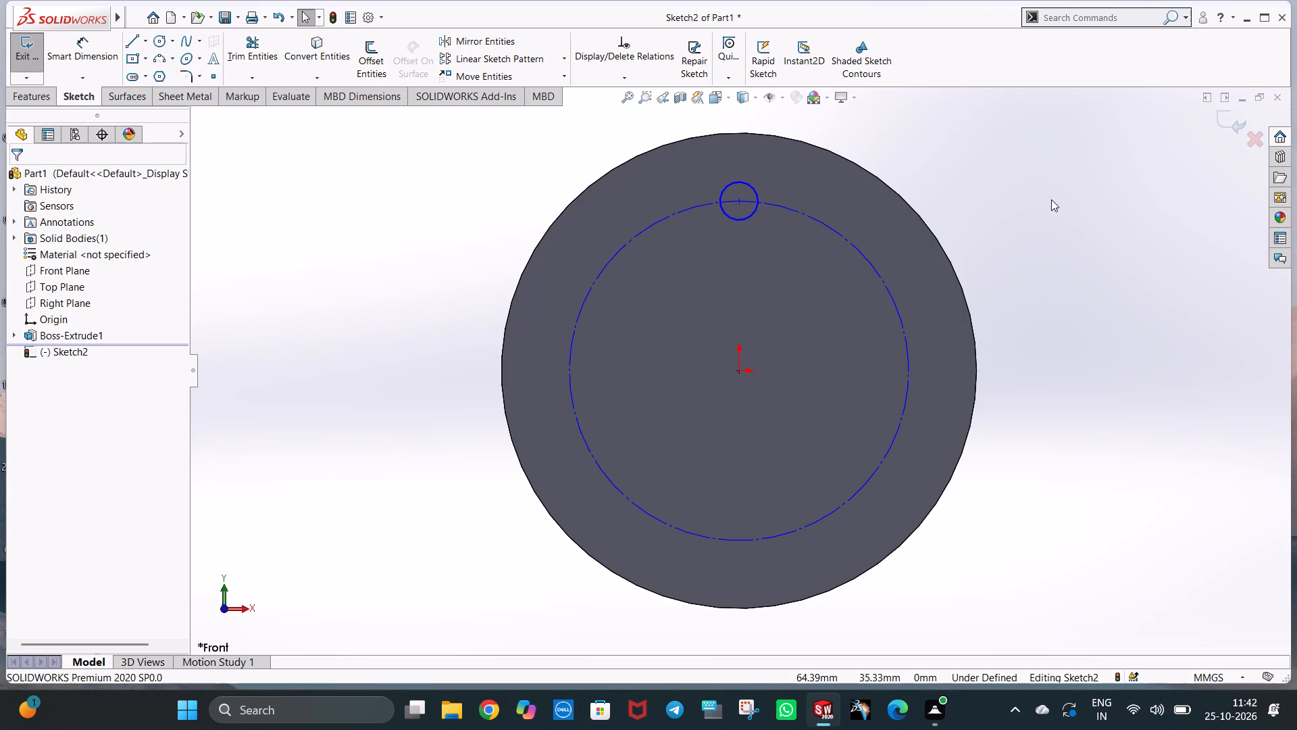
Dimension the small circle's diameter and set it to 10 mm.
left_click(99, 57)
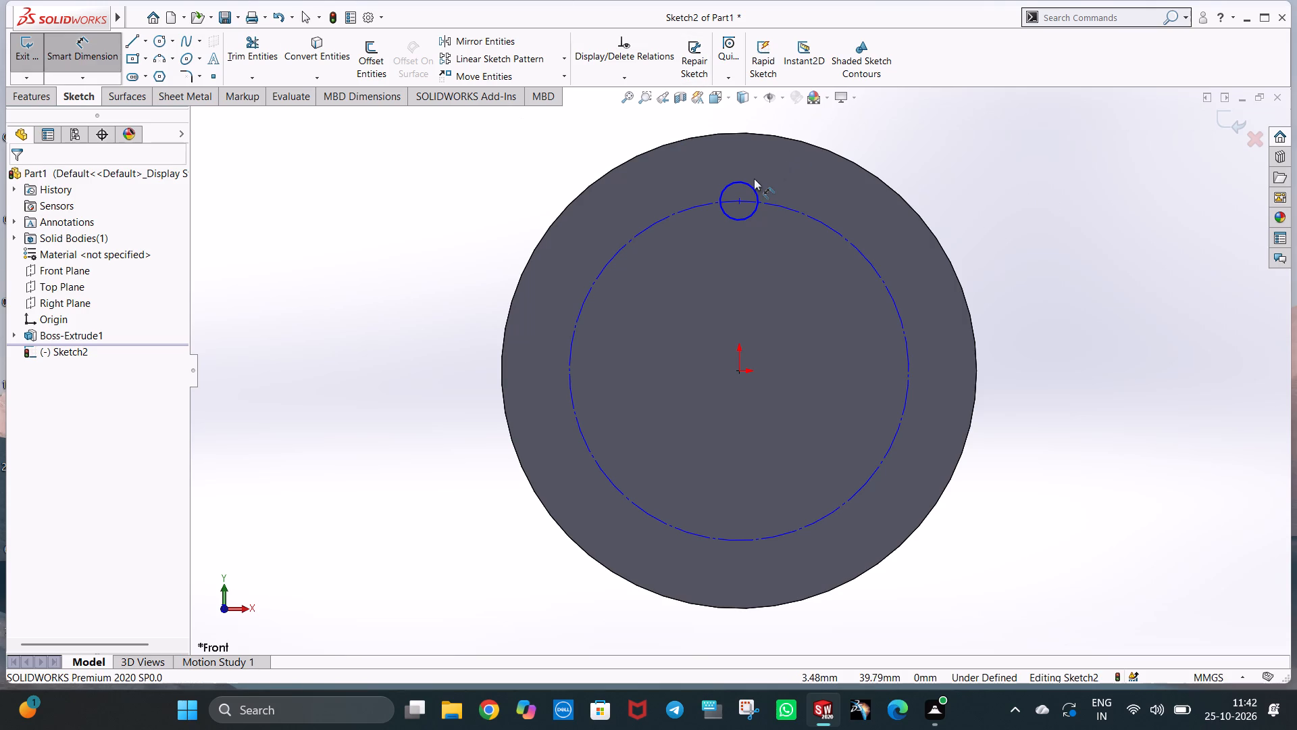
left_click(751, 184)
left_click(770, 180)
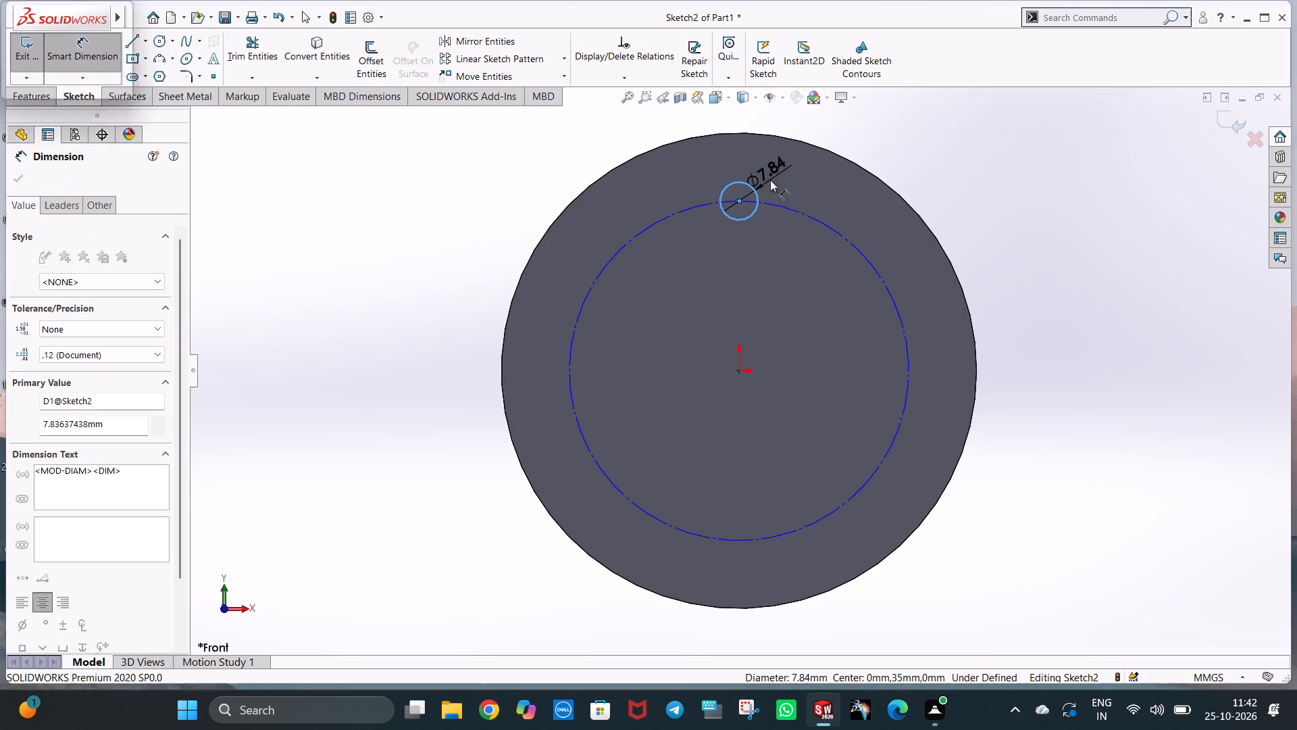
type("10")
key("Return")
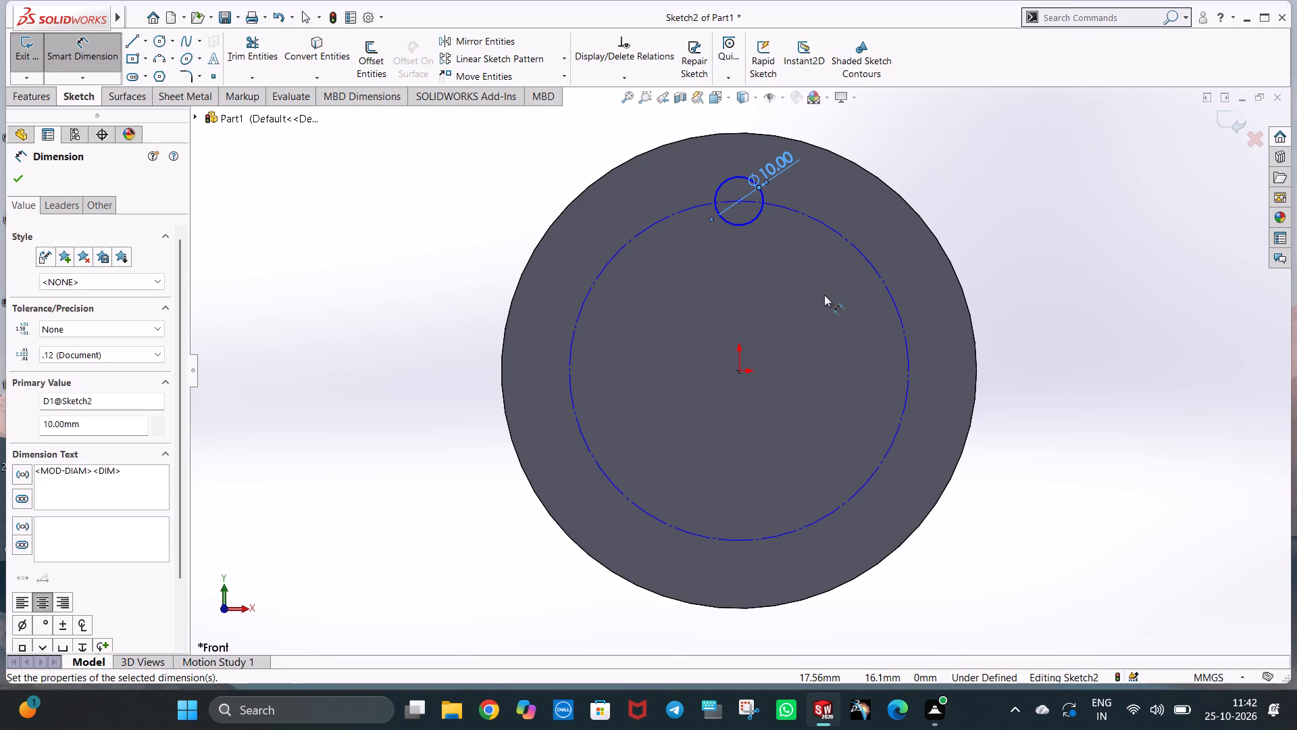
Dimension the construction circle's diameter.
left_click(869, 268)
left_click(807, 331)
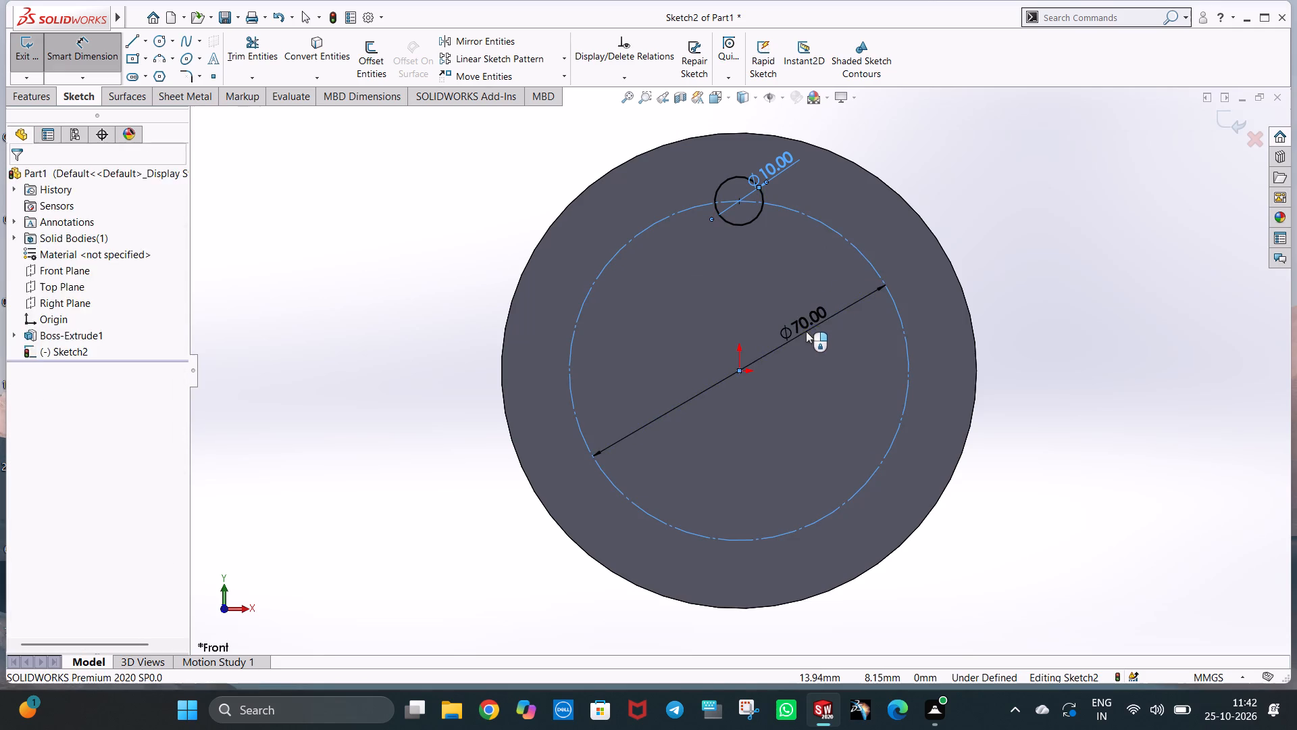
left_click(747, 315)
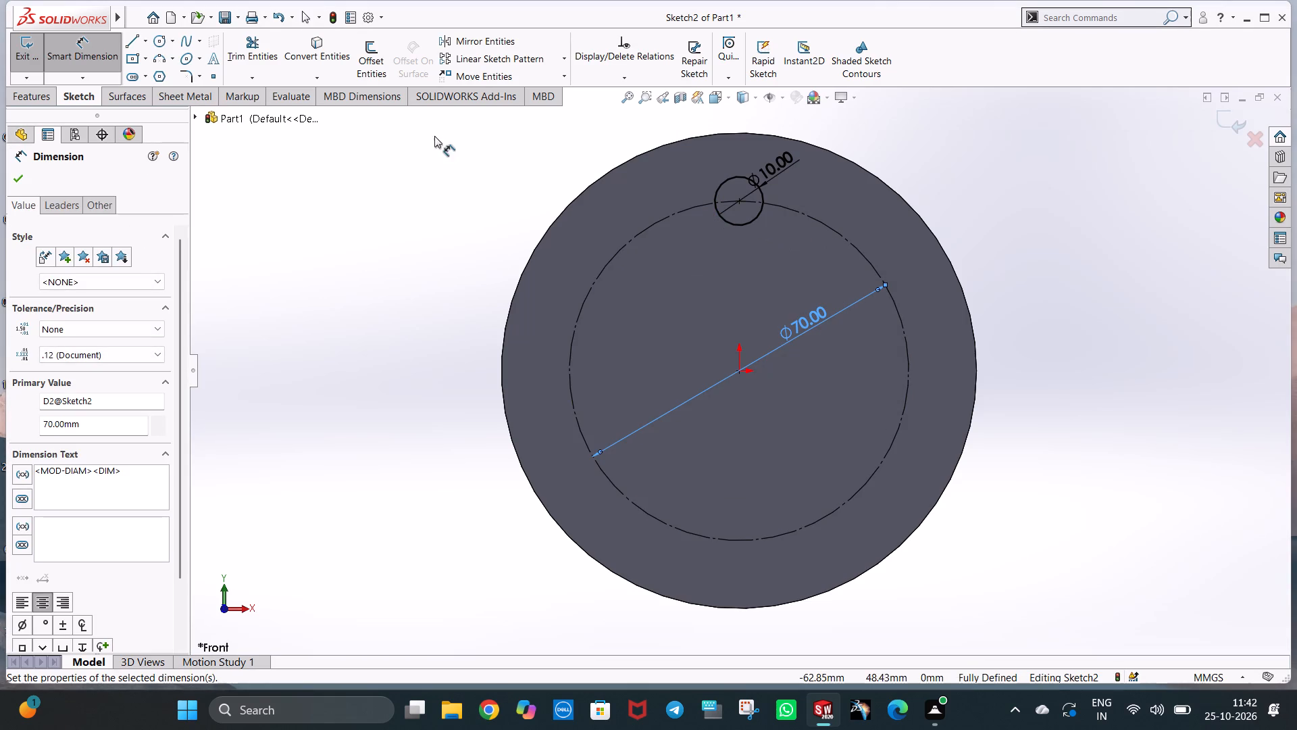
key("Escape")
Circular-pattern the 10 mm circle about the origin with 6 equally spaced instances over 360 degrees.
left_click(568, 55)
left_click(563, 92)
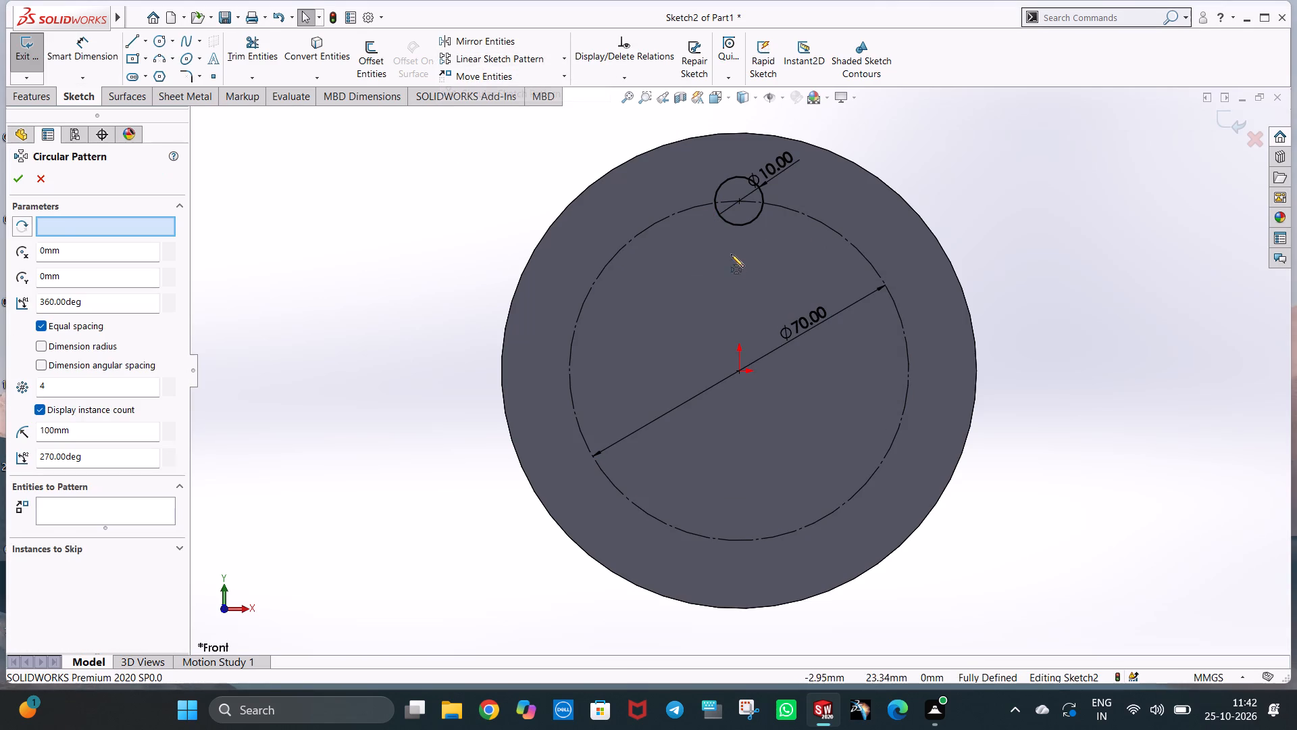
left_click(744, 223)
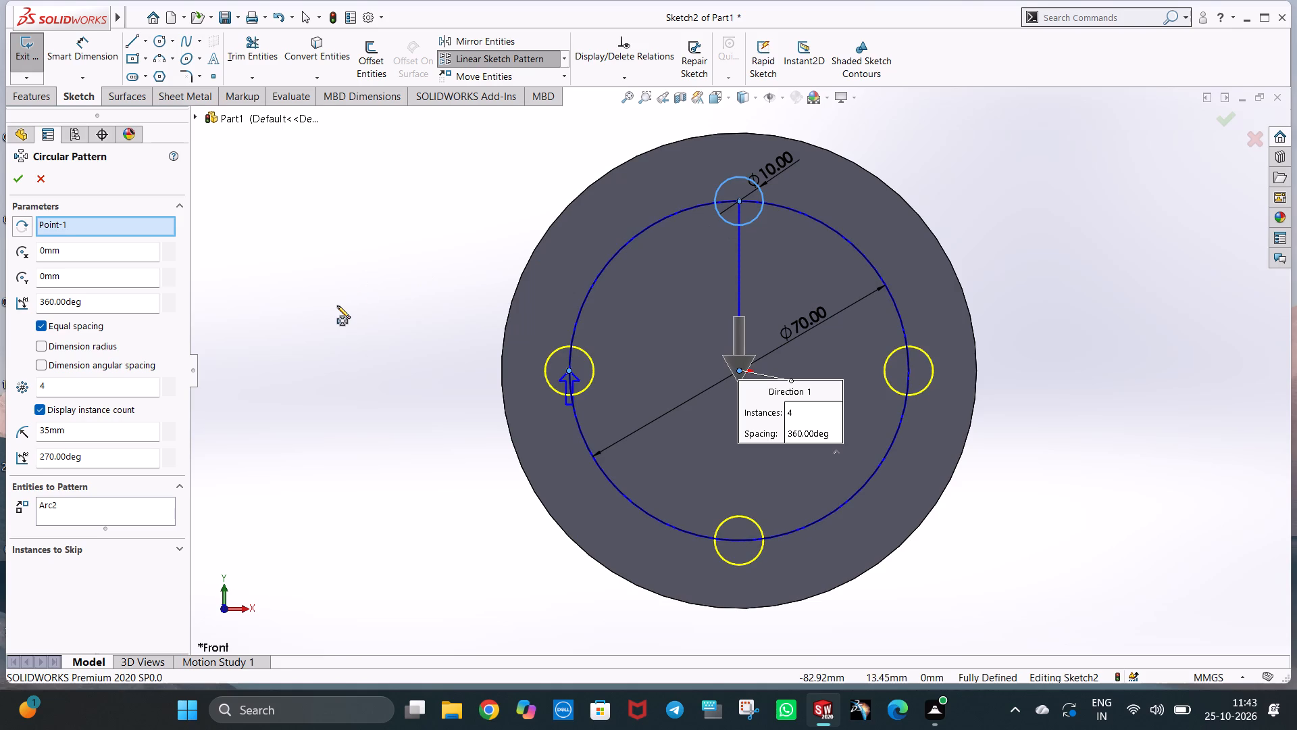
left_click(63, 388)
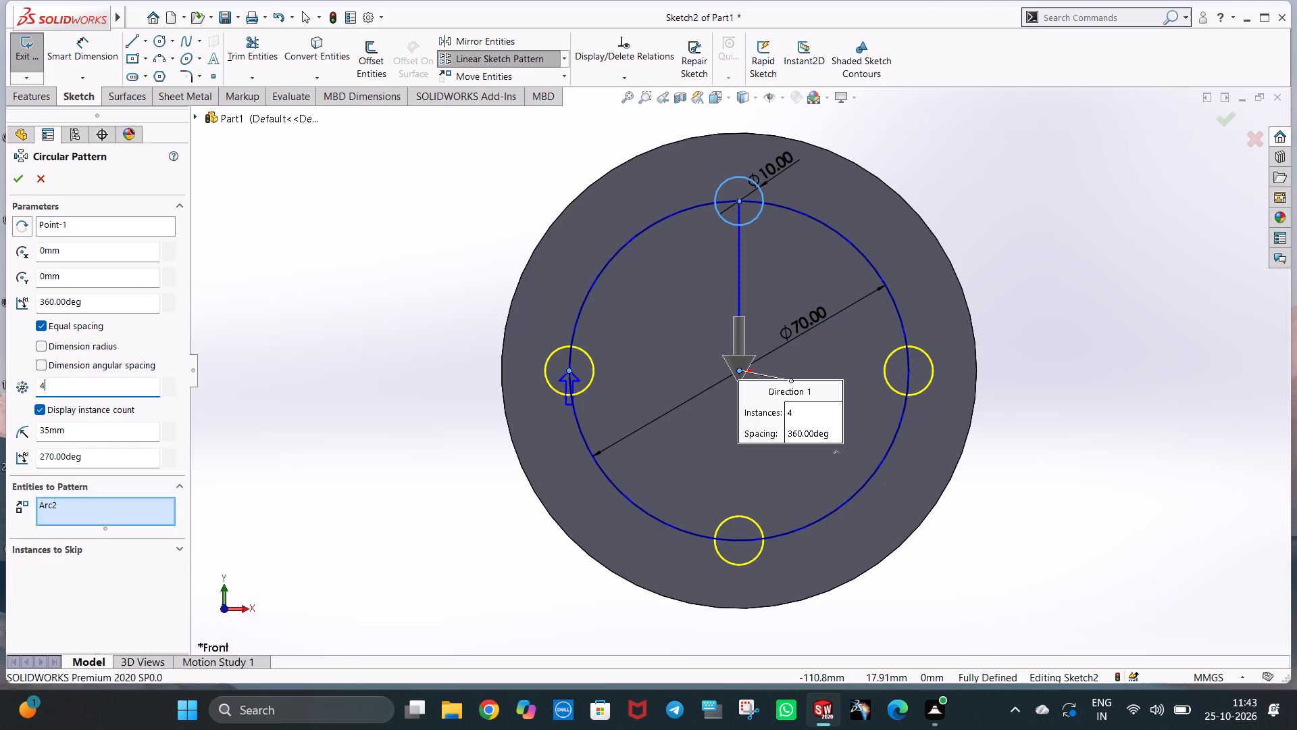
key("BackSpace")
key("6")
key("Return")
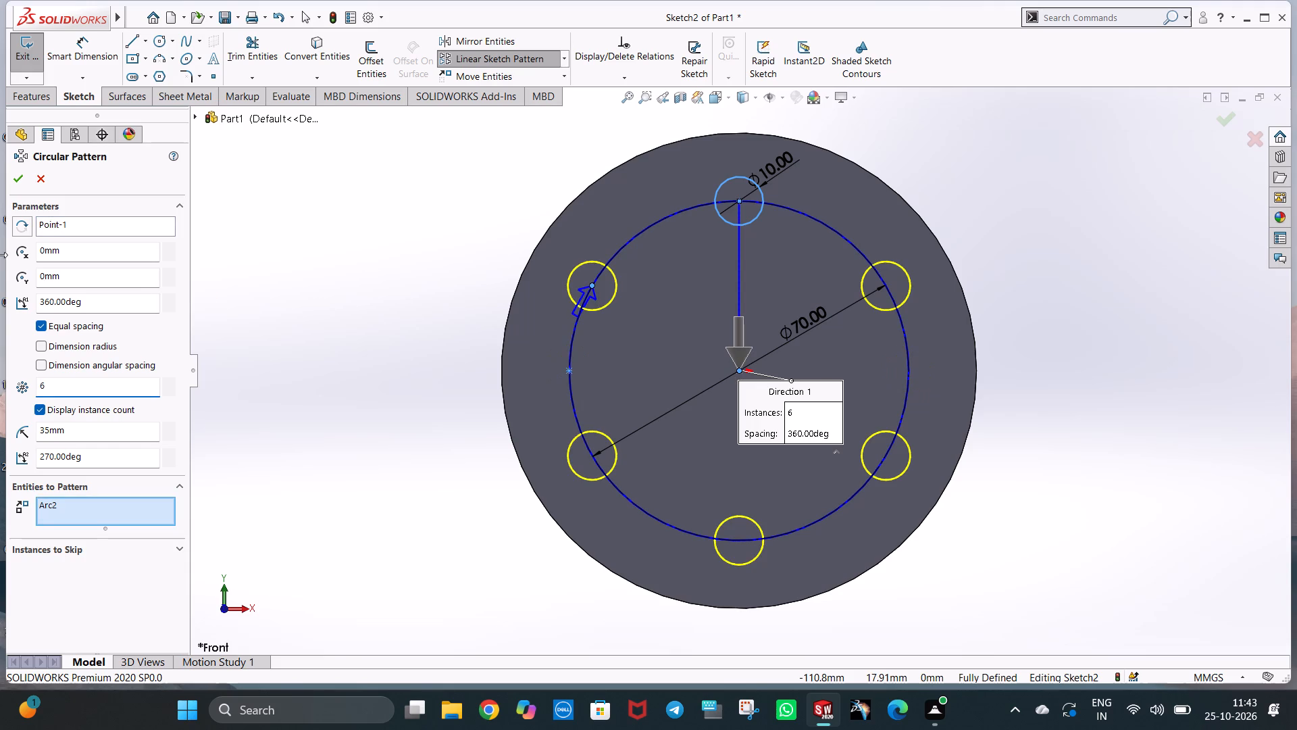
left_click(16, 176)
left_click(330, 281)
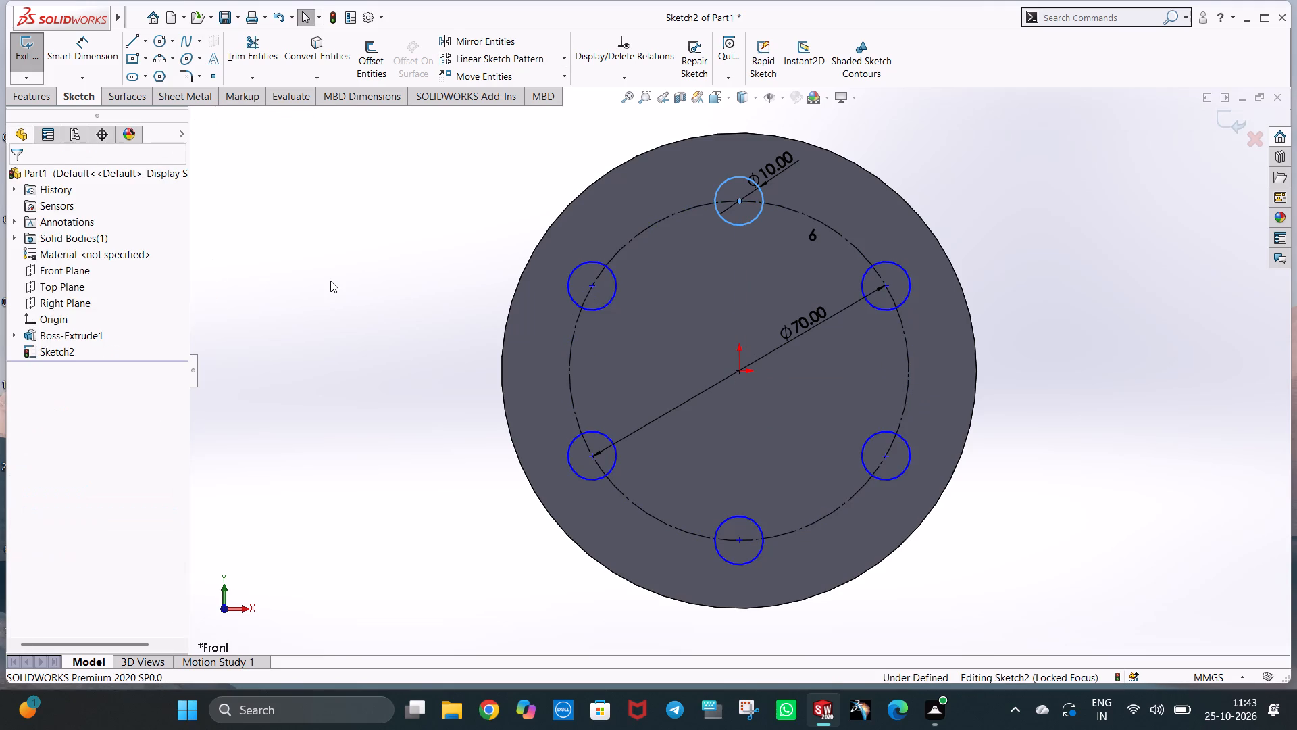
Dimension the horizontal distance from the origin to the centre of the upper-right patterned circle.
left_click(94, 50)
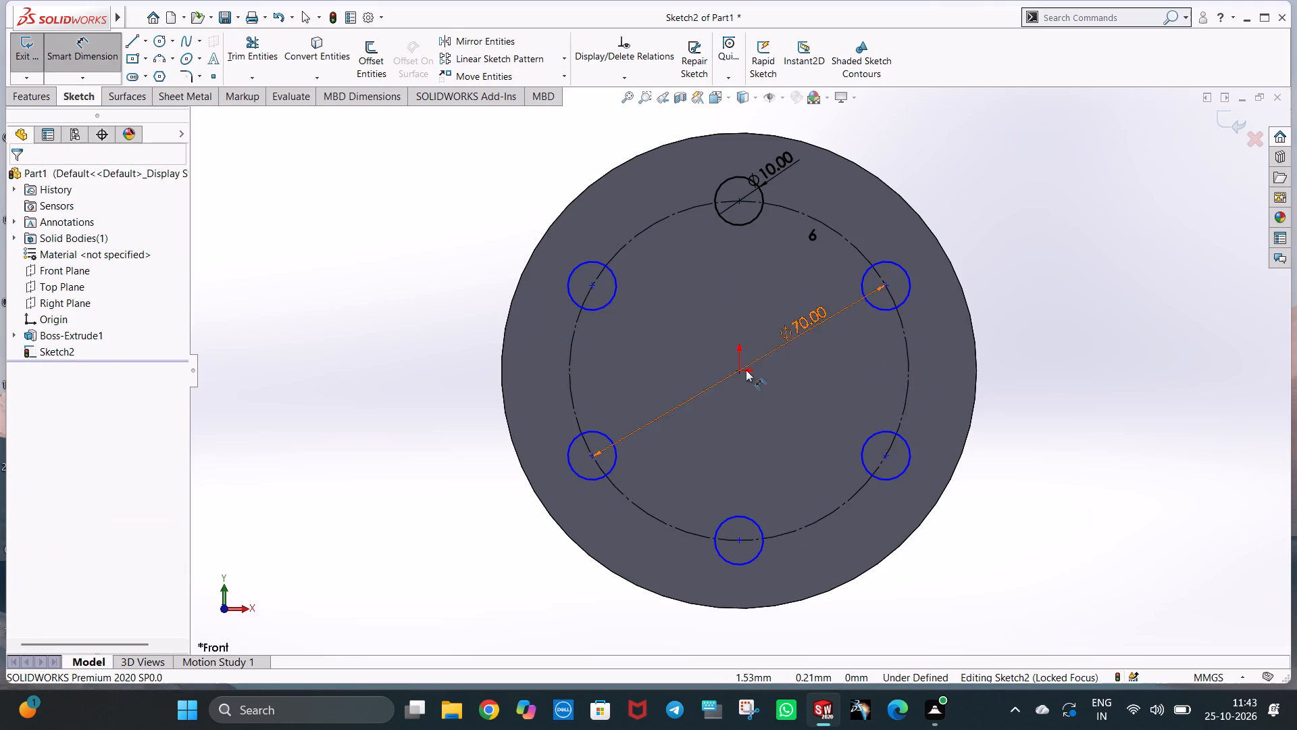
left_click(740, 370)
left_click(888, 285)
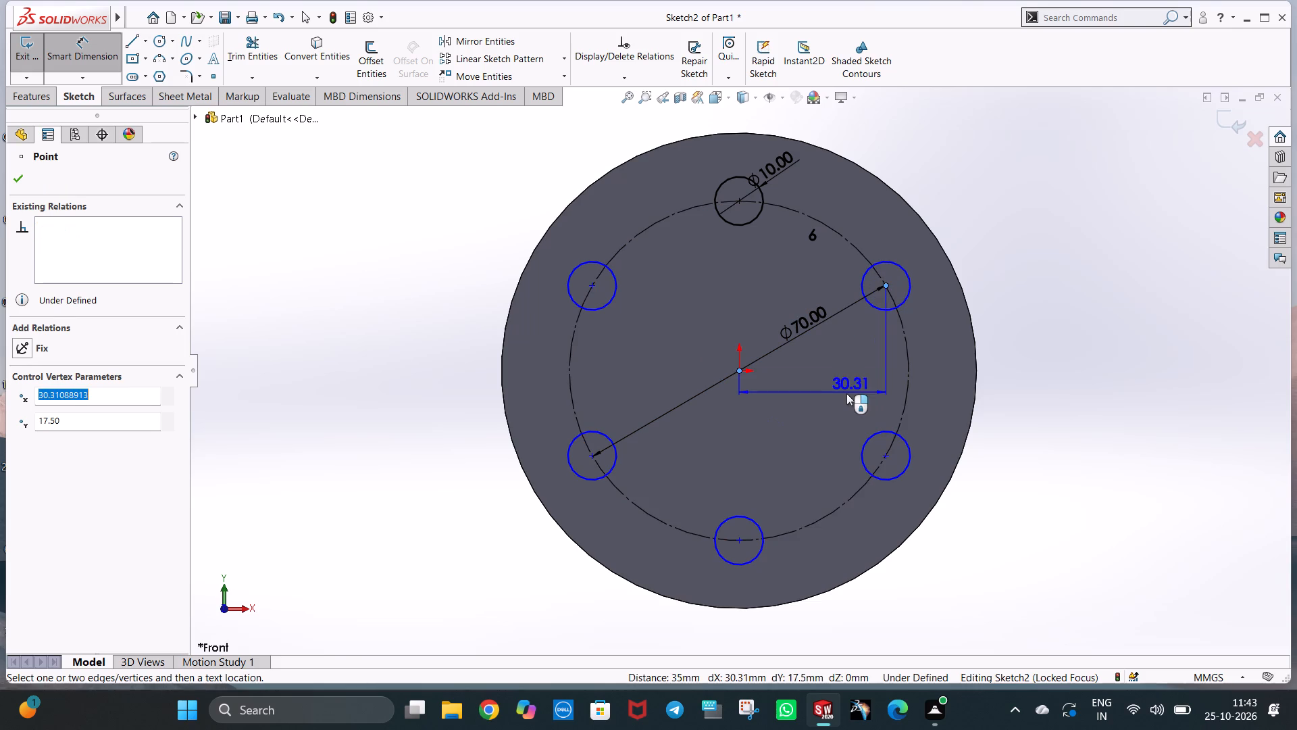
left_click(846, 393)
left_click(788, 372)
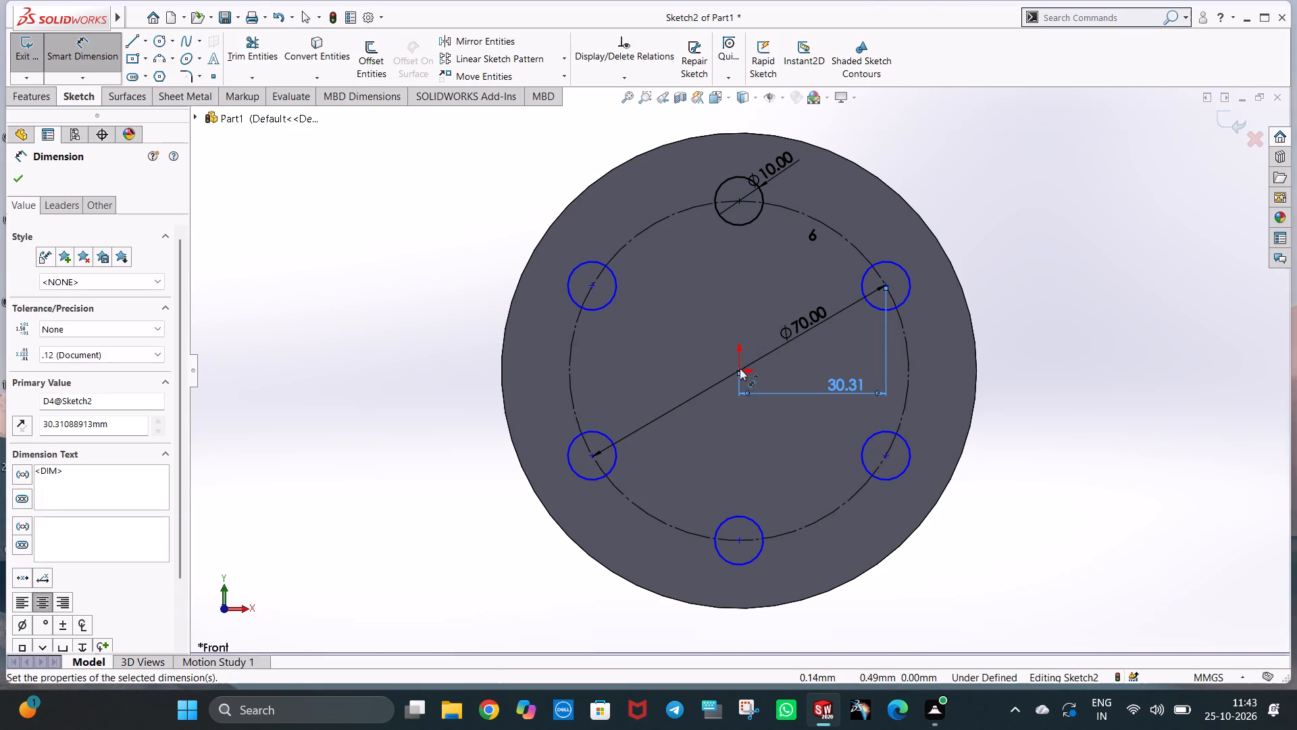
left_click(689, 328)
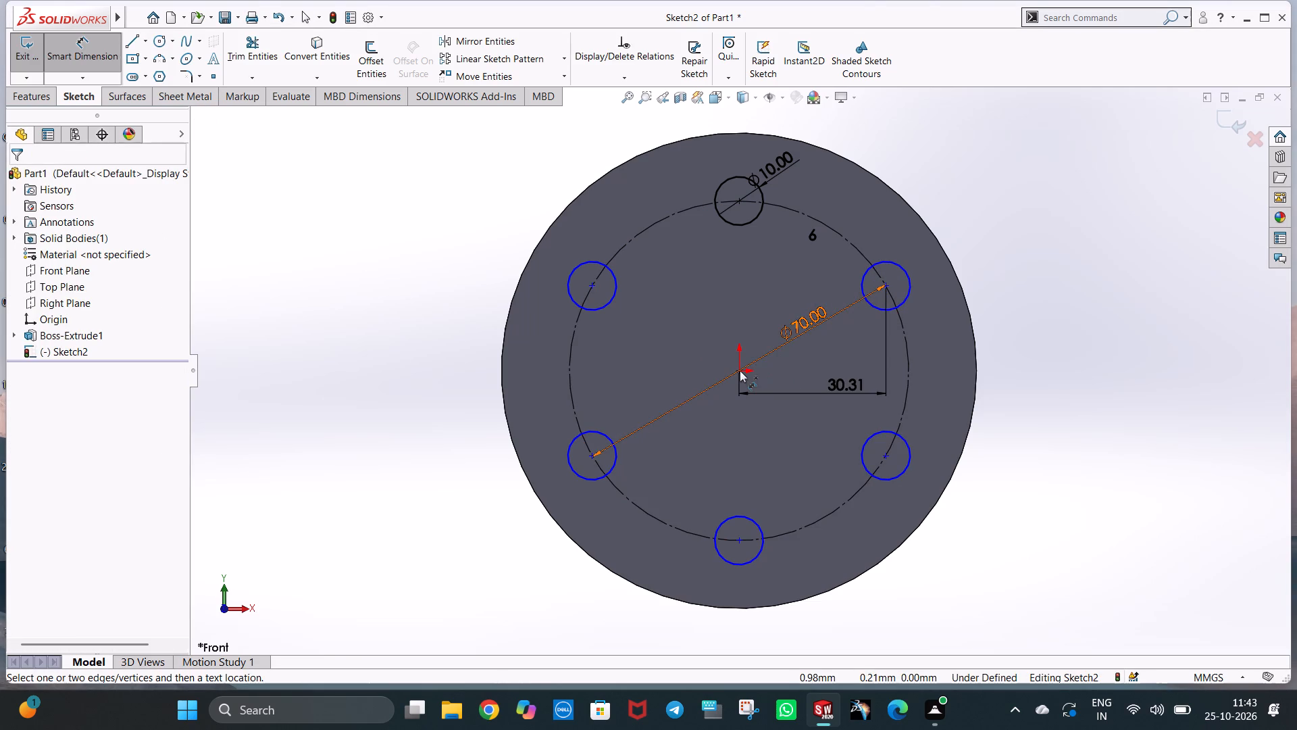
Dimension the aligned distance between the centres of the lower-left and bottom patterned circles.
left_click(592, 455)
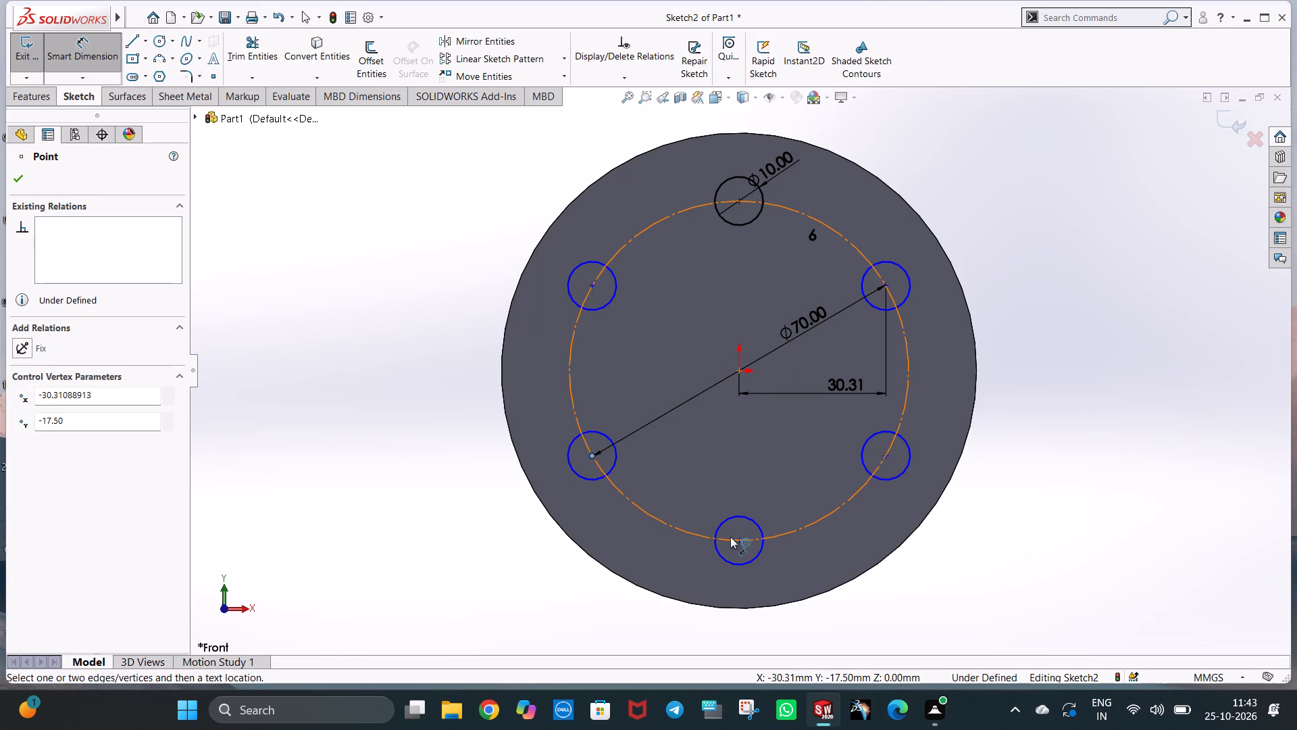
left_click(738, 541)
left_click(713, 472)
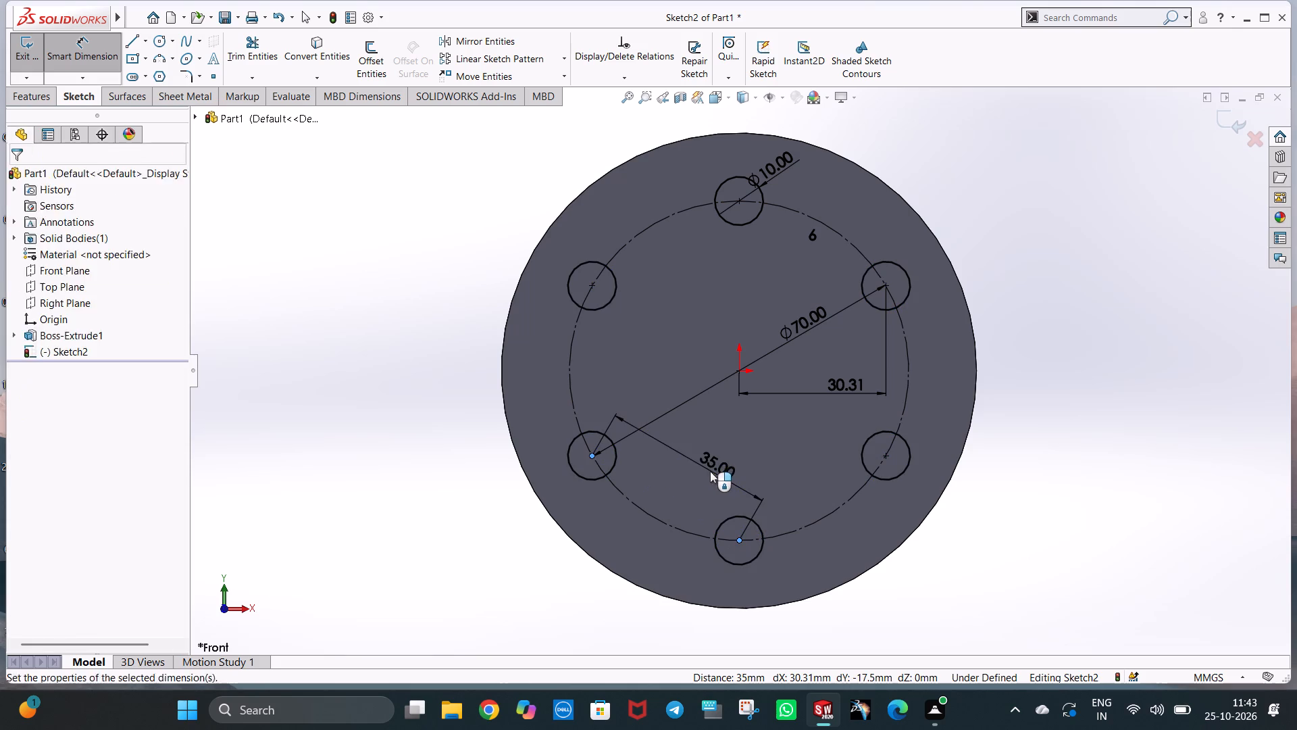
left_click(649, 452)
left_click(1036, 349)
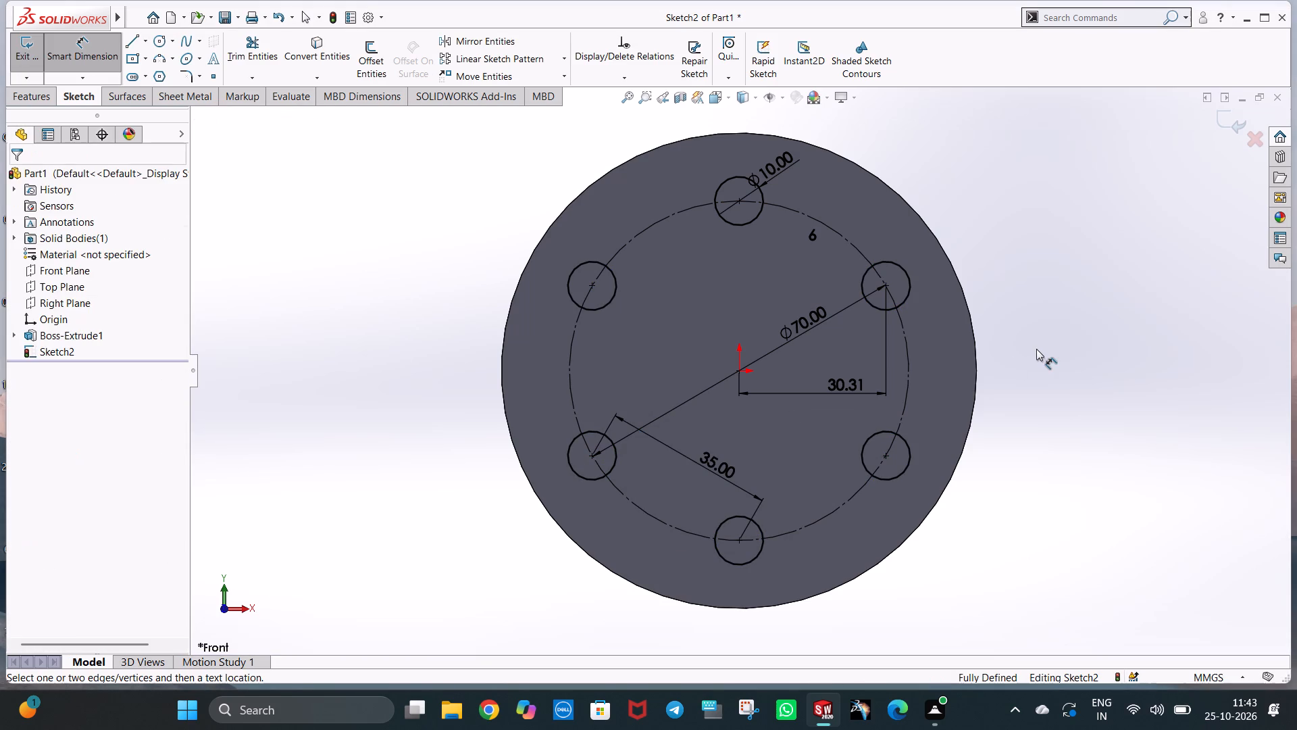
Cut-extrude the six circles through the disc as a Blind cut 15 mm deep.
middle_click_drag(1036, 369, 977, 416)
left_click(14, 93)
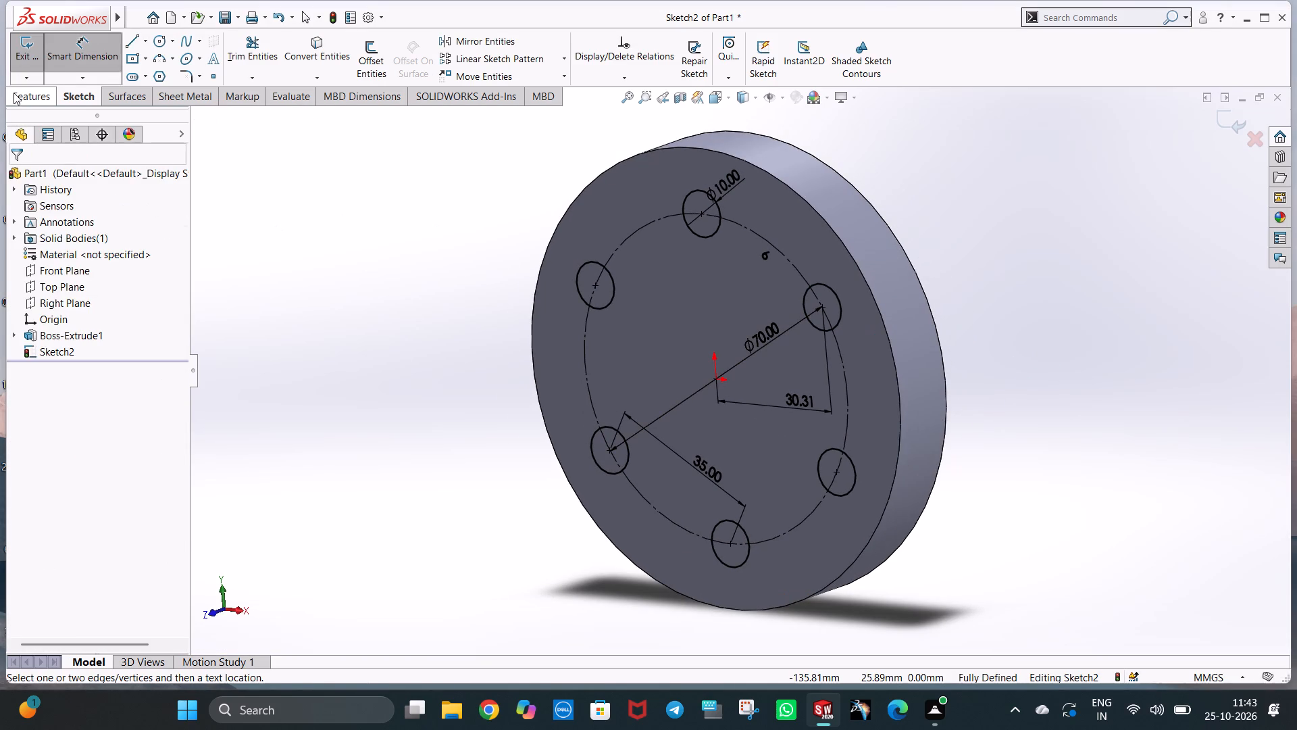
left_click(247, 67)
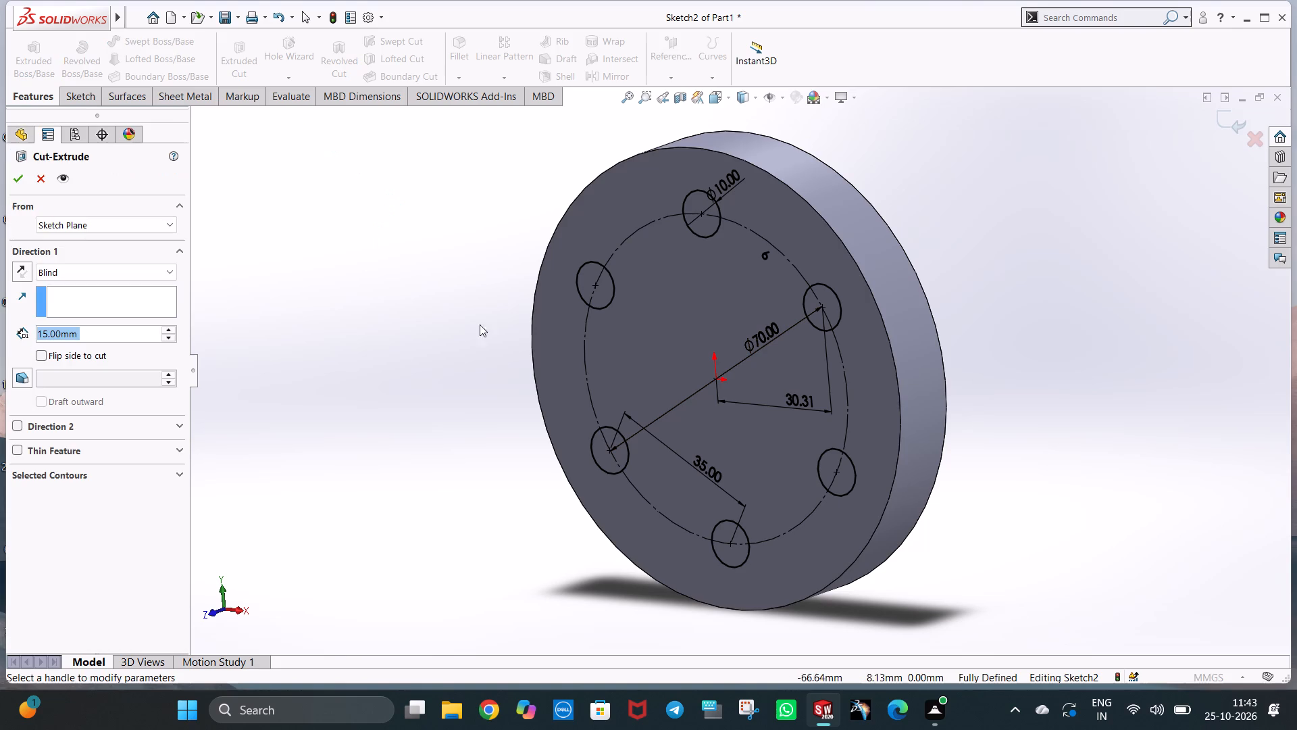
middle_click_drag(624, 362, 578, 448)
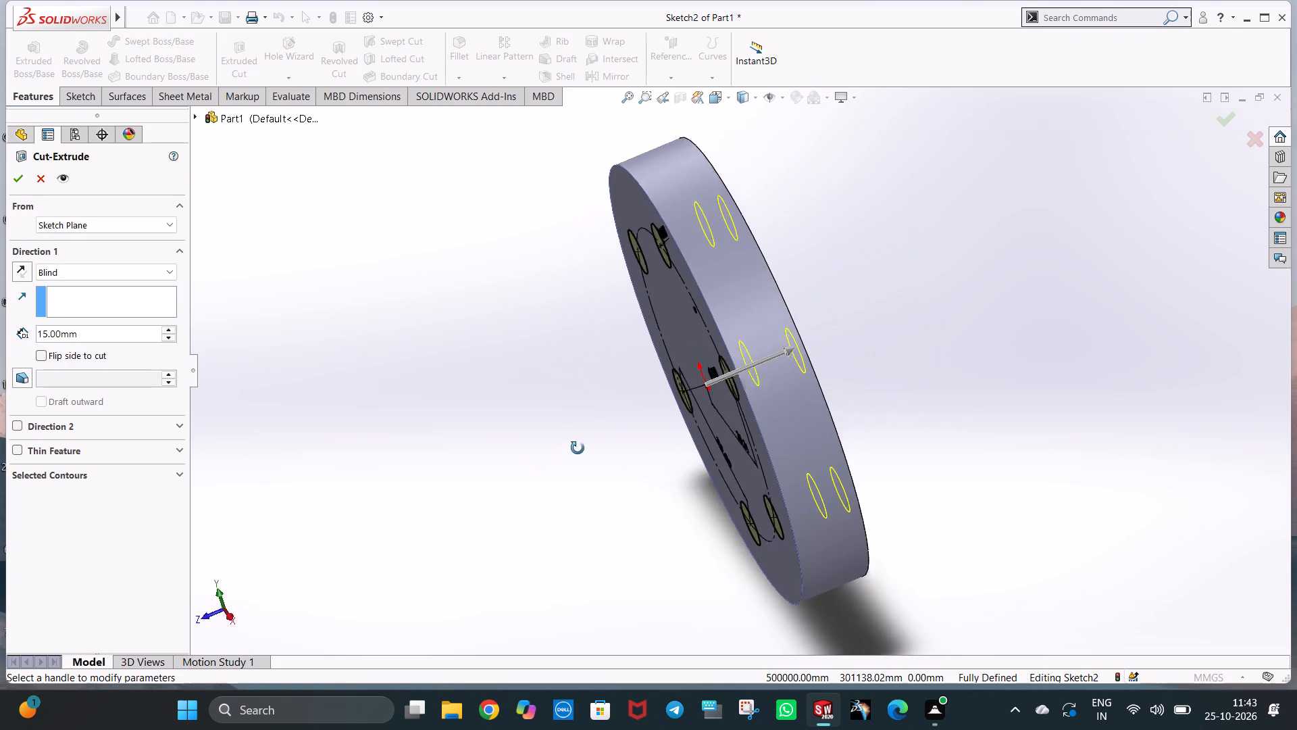
middle_click_drag(578, 448, 641, 428)
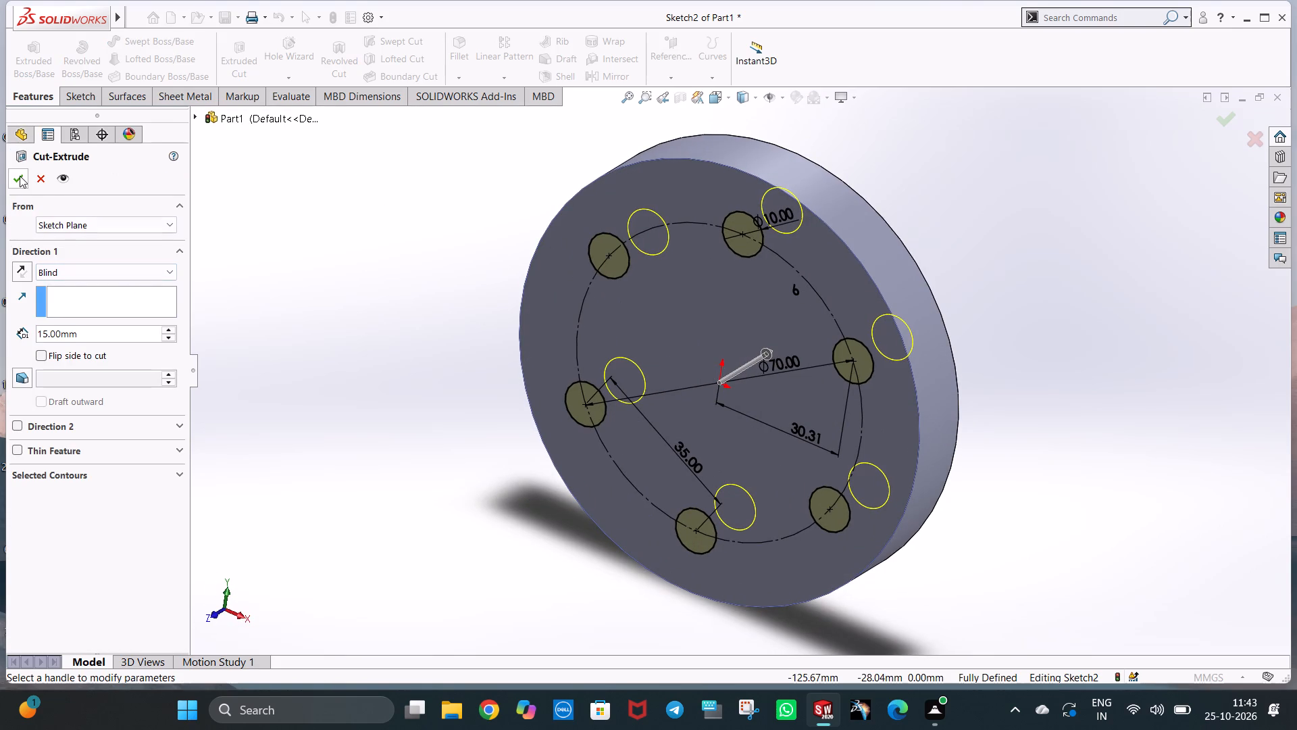
left_click(20, 176)
Open a new sketch on the disc's drilled front face, viewed normal to it.
middle_click_drag(630, 417, 642, 404)
right_click(711, 359)
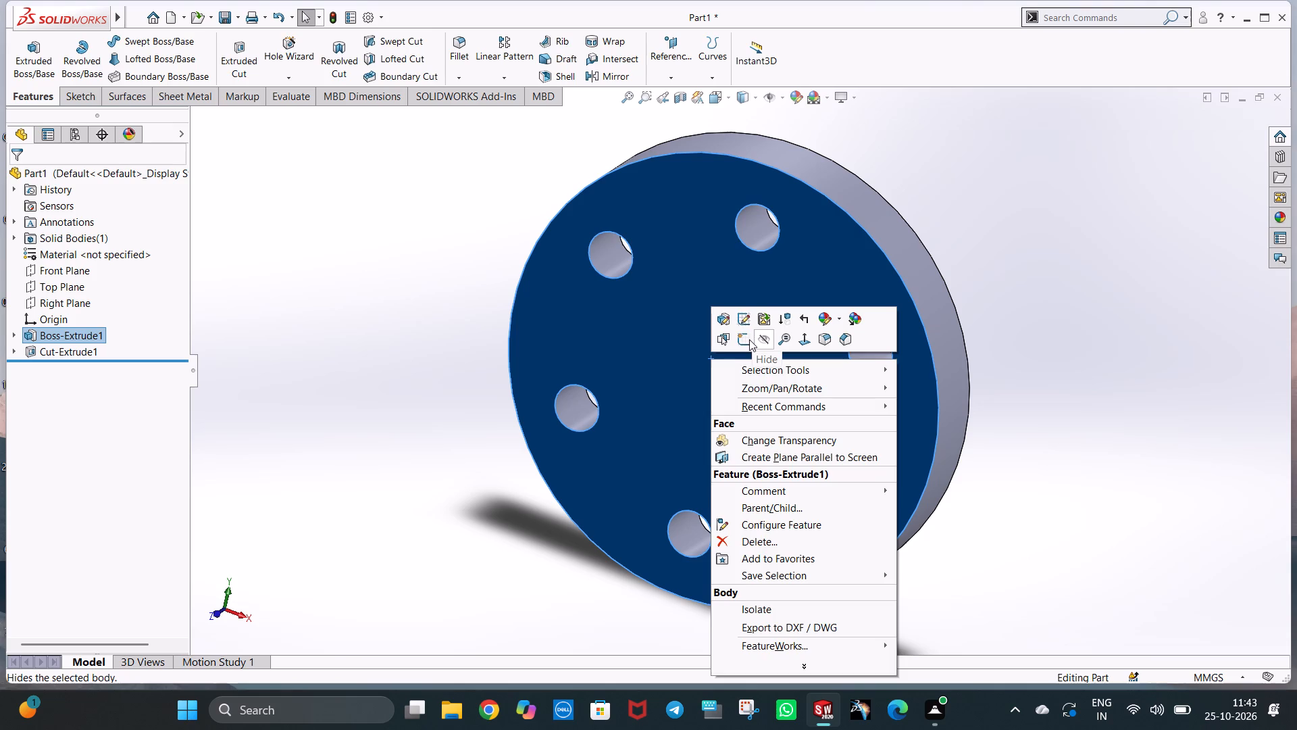
left_click(748, 340)
key("ctrl+8")
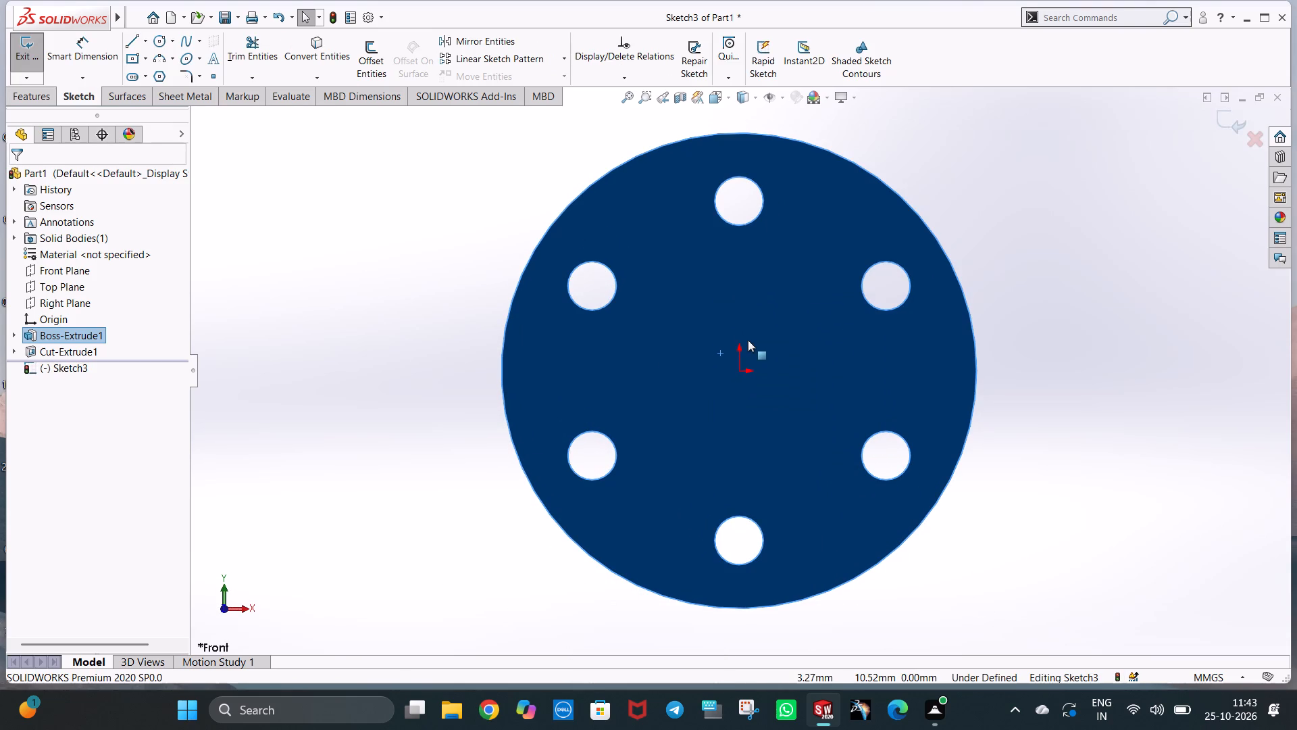
left_click(461, 185)
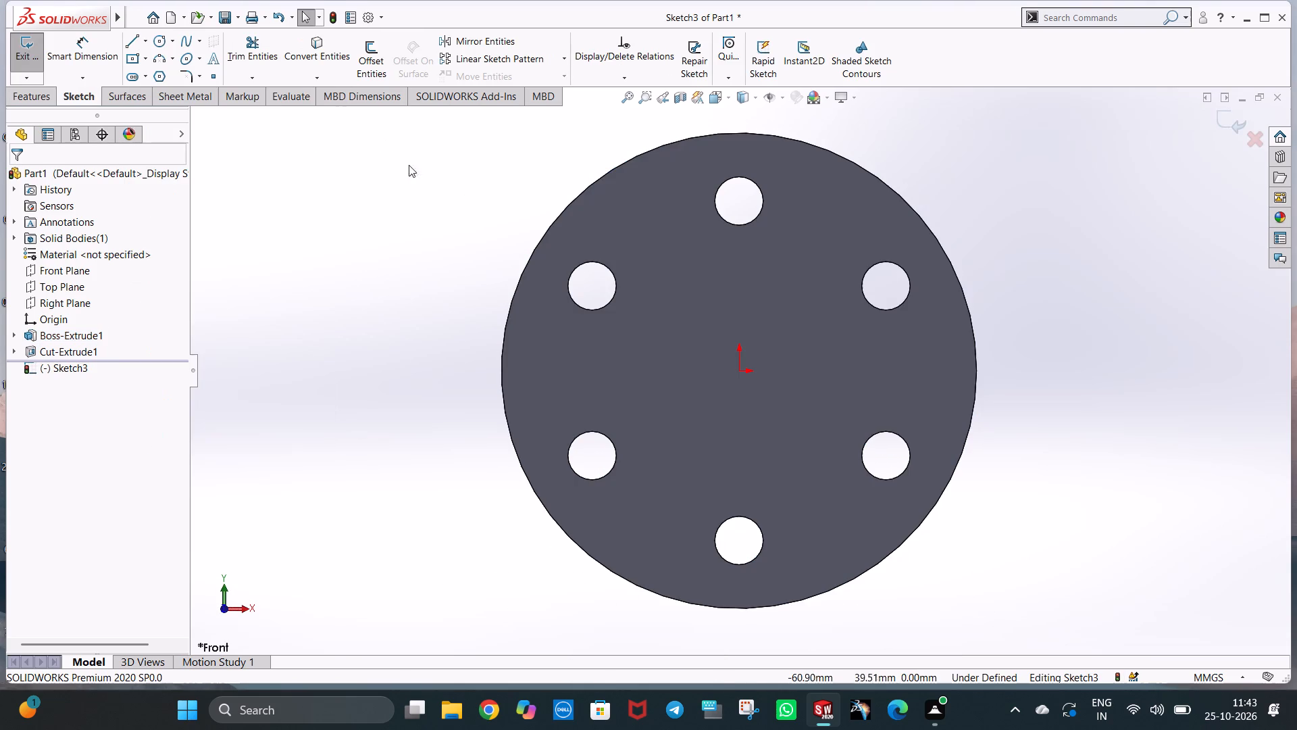
Sketch a circle with a 25 mm radius centred on the origin of the disc's front face.
left_click(164, 49)
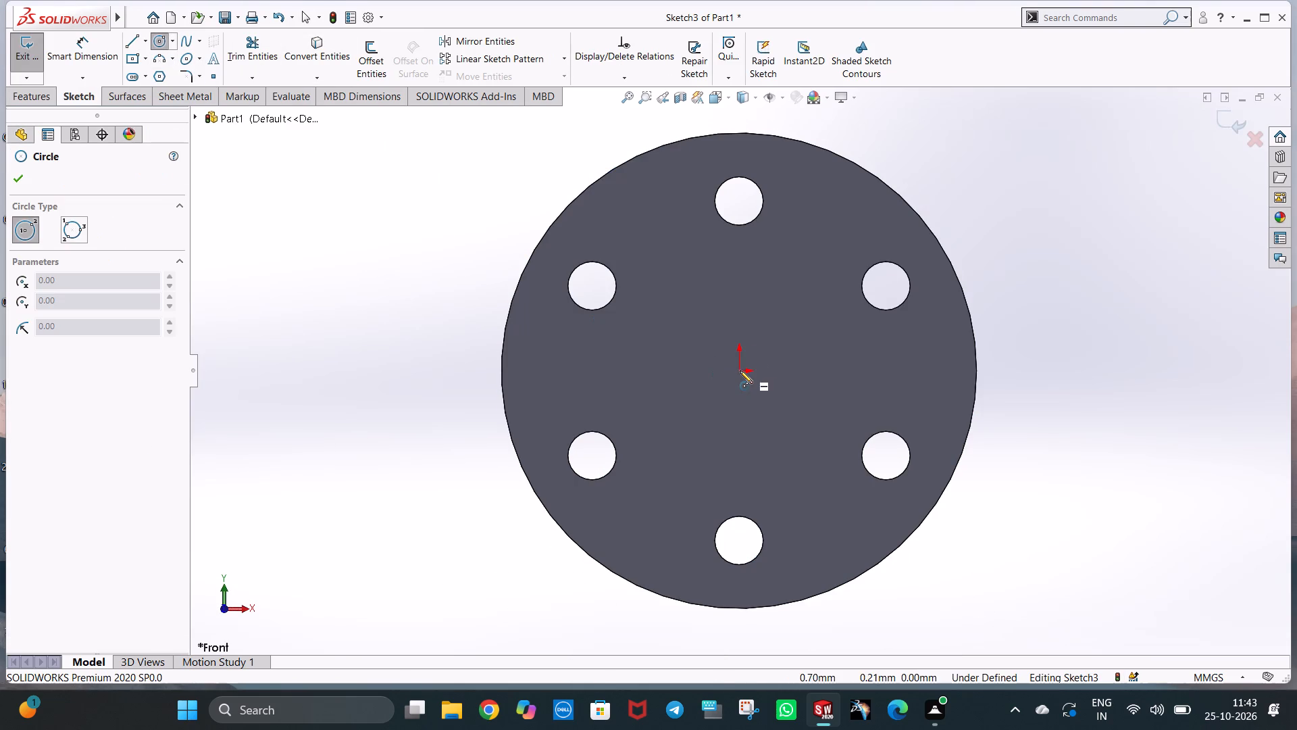
left_click(740, 370)
left_click(800, 440)
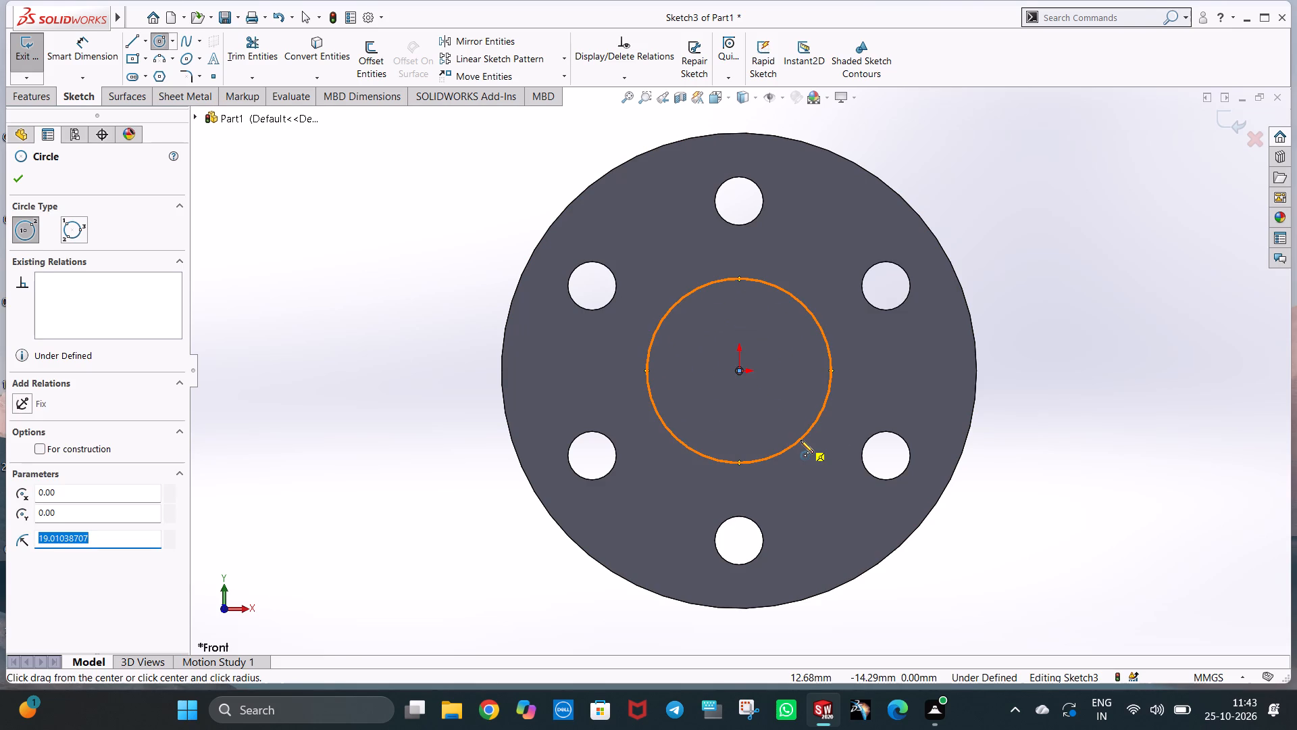
type("25")
key("Return")
key("Escape")
key("Escape")
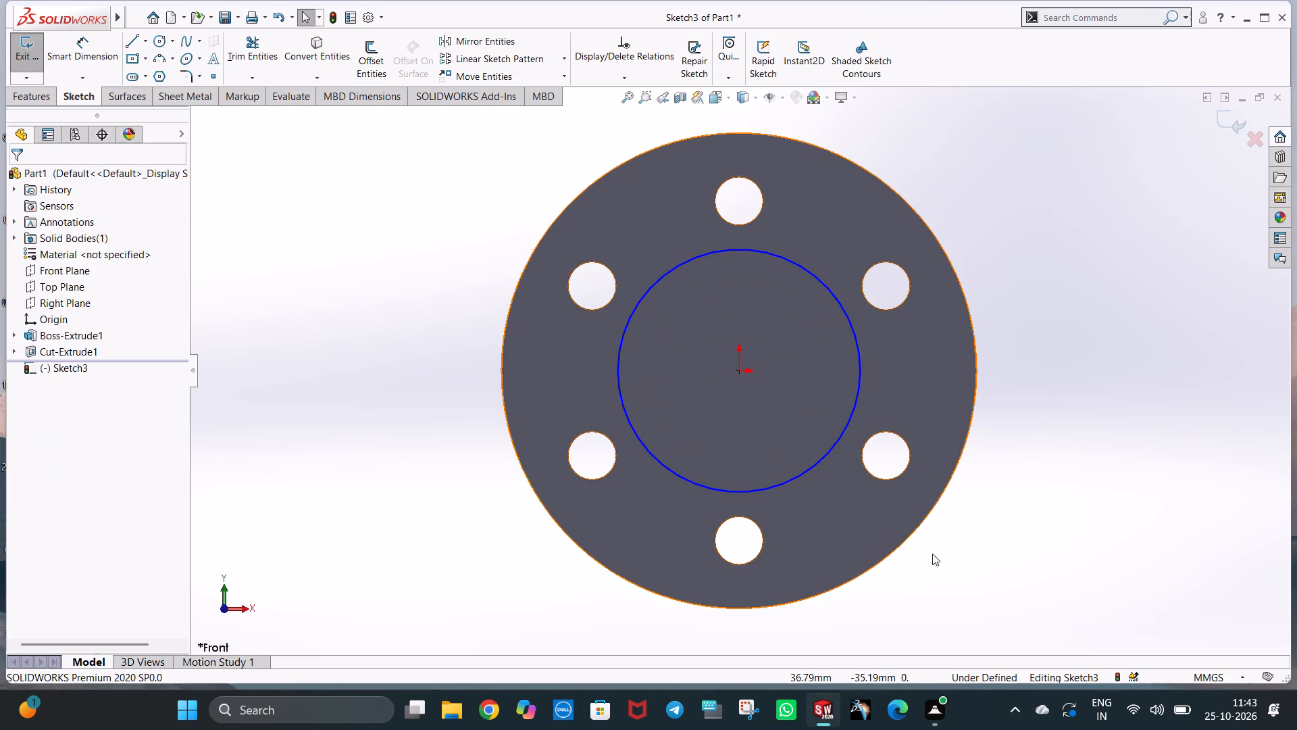
left_click(945, 579)
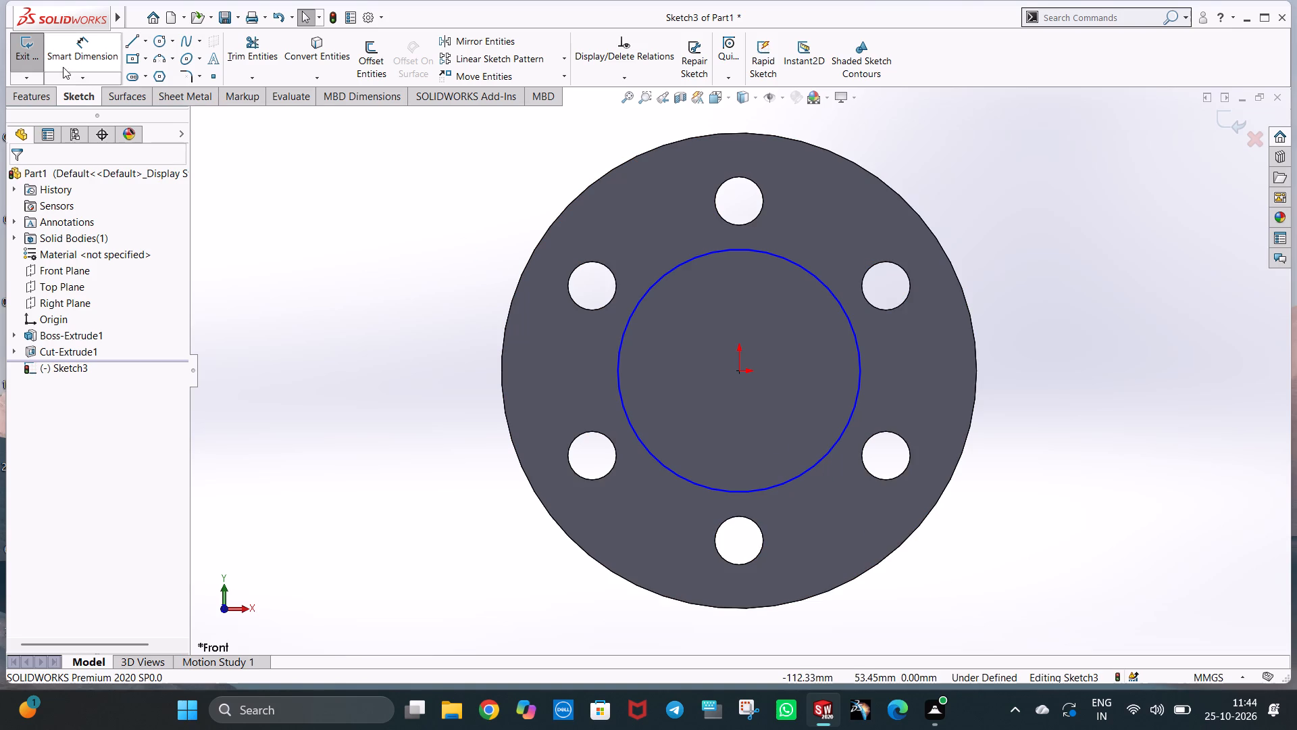
Dimension the diameter of the origin-centred circle, placing the dimension inside it.
left_click(30, 95)
left_click(100, 98)
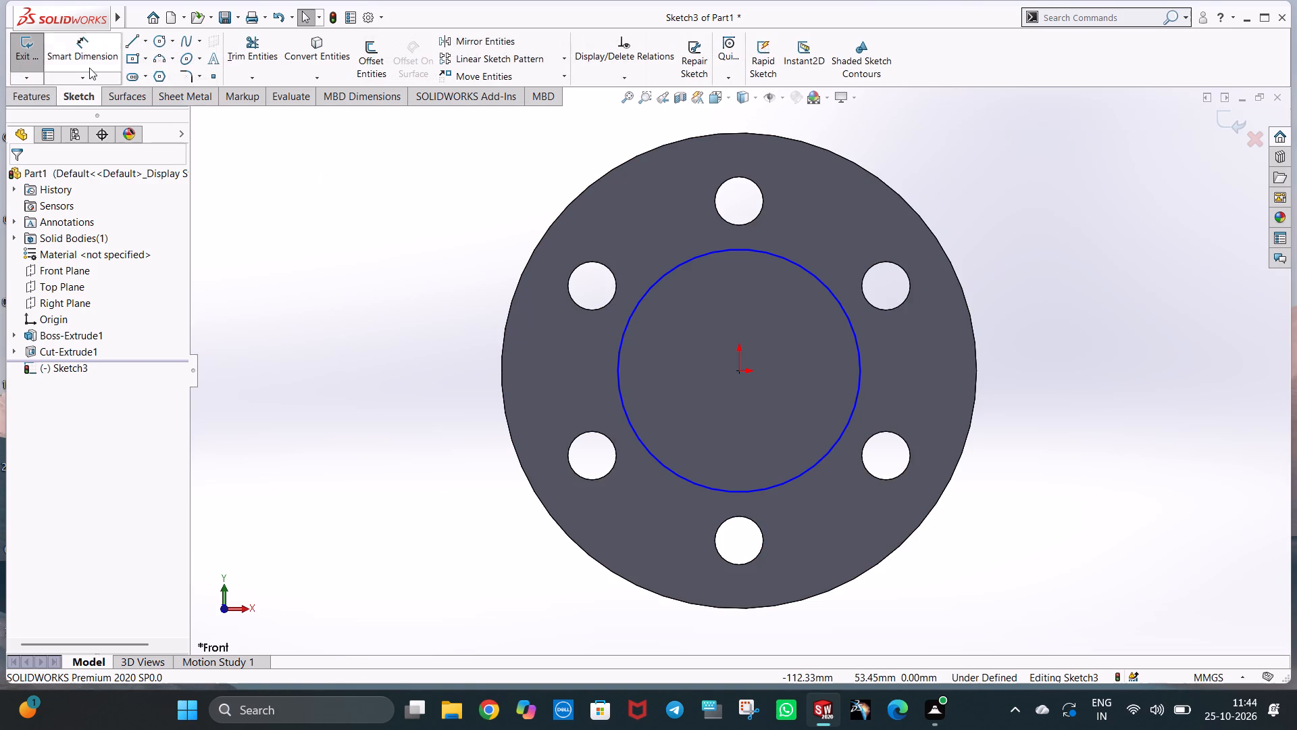
left_click(91, 55)
left_click(826, 289)
left_click(792, 328)
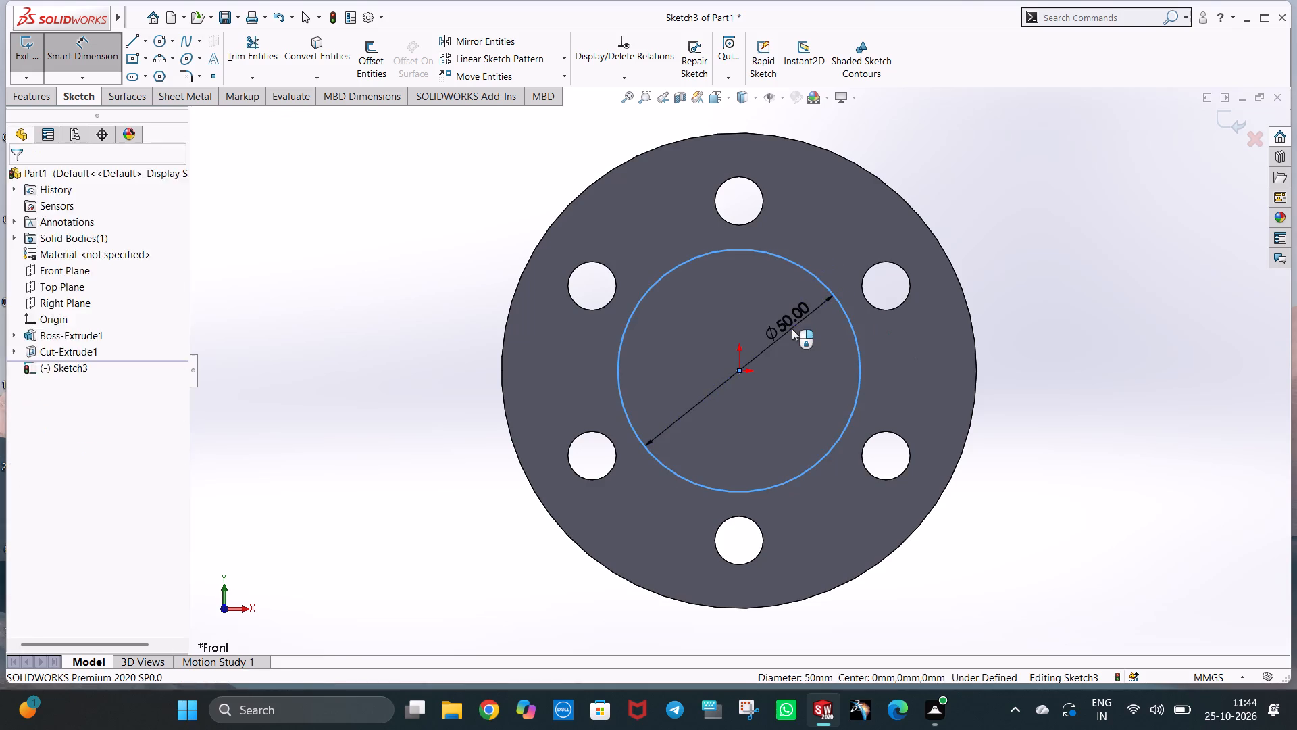
left_click(730, 310)
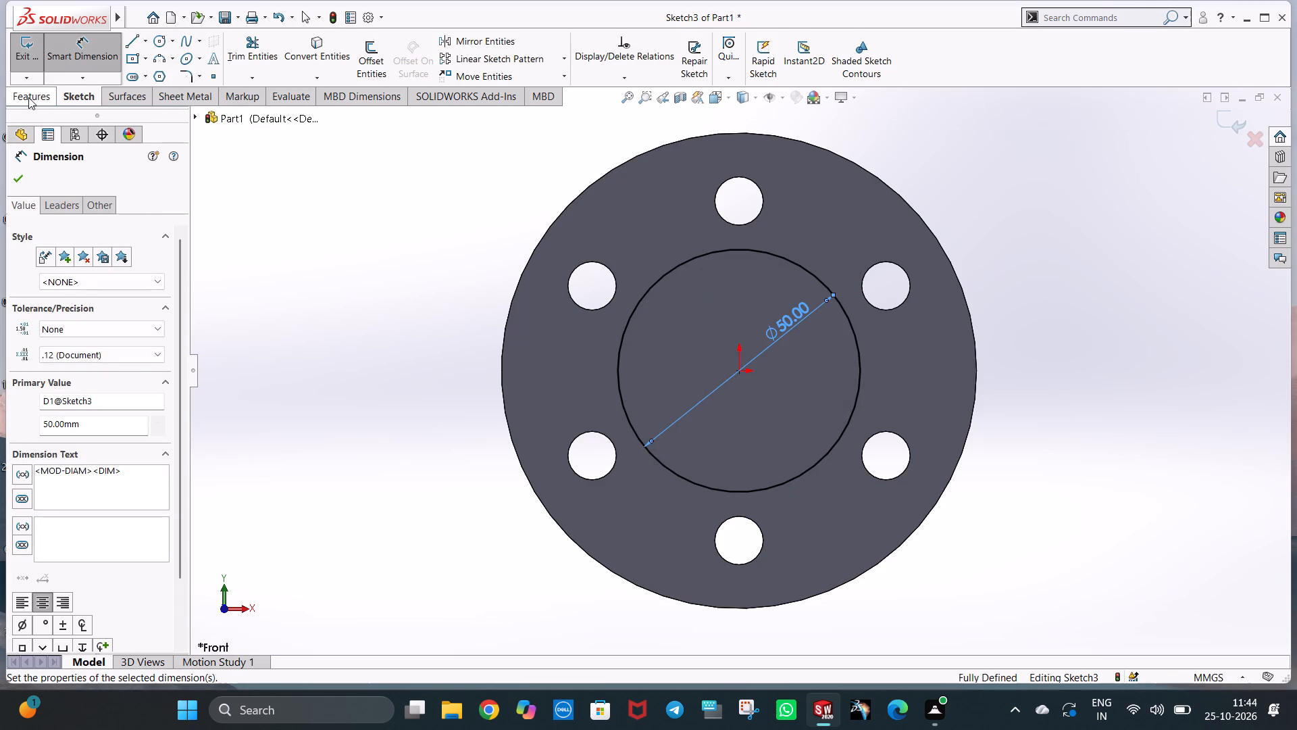
Boss-extrude the central circle outward from the disc's front face as a Blind extrusion 60 mm deep, merging the result.
left_click(28, 97)
left_click(11, 58)
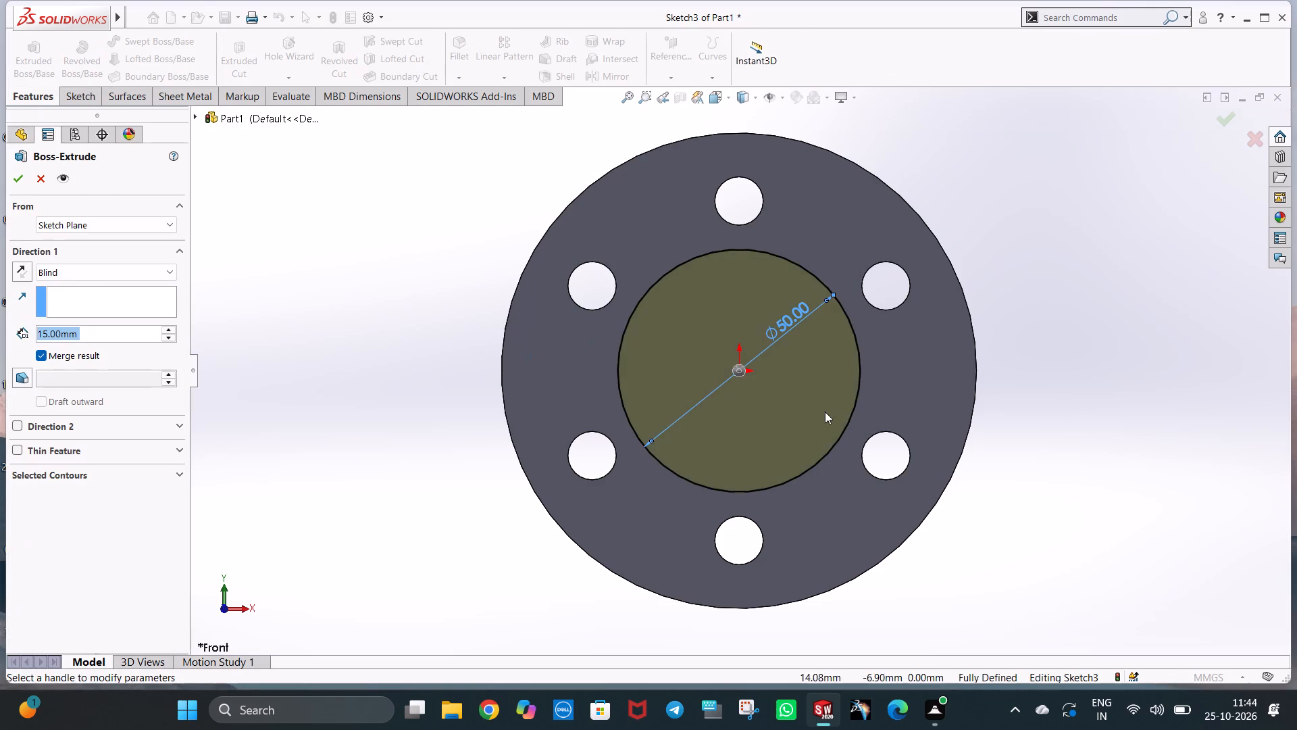
middle_click_drag(833, 418, 736, 456)
left_click_drag(104, 333, 66, 333)
type("60")
key("Return")
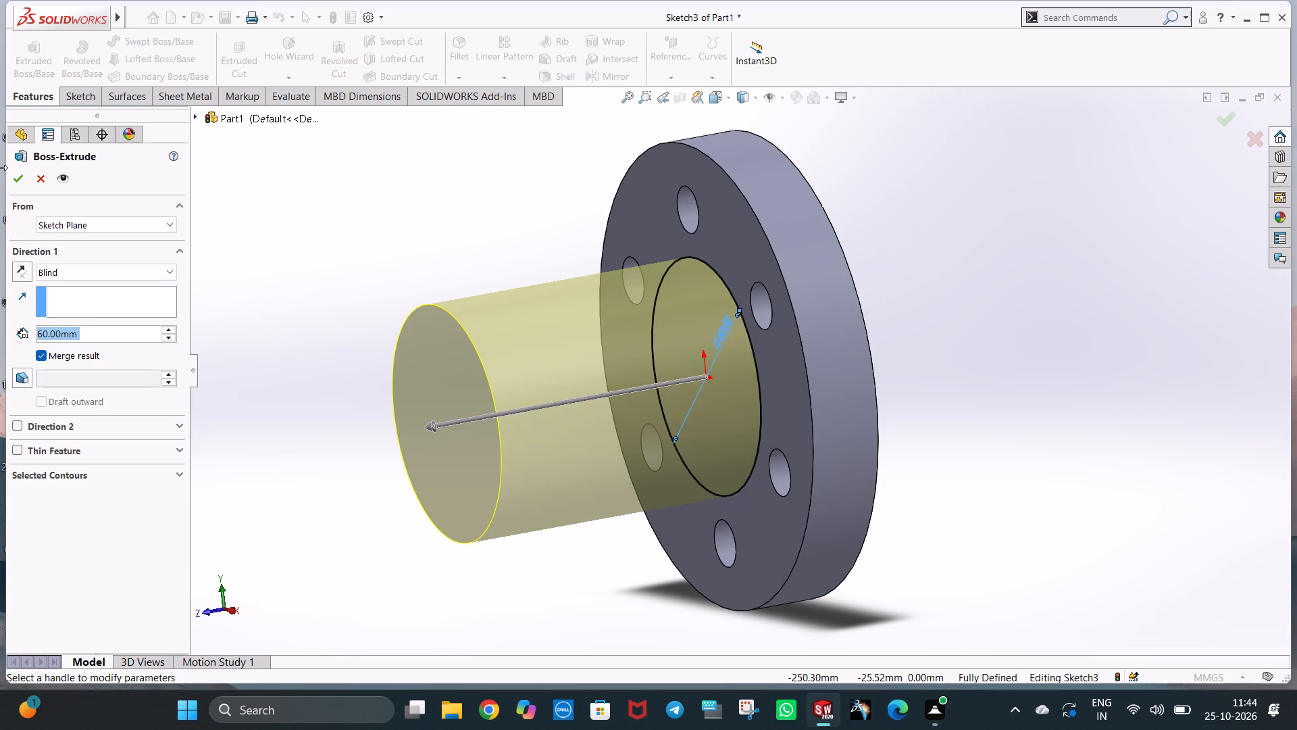
left_click(16, 180)
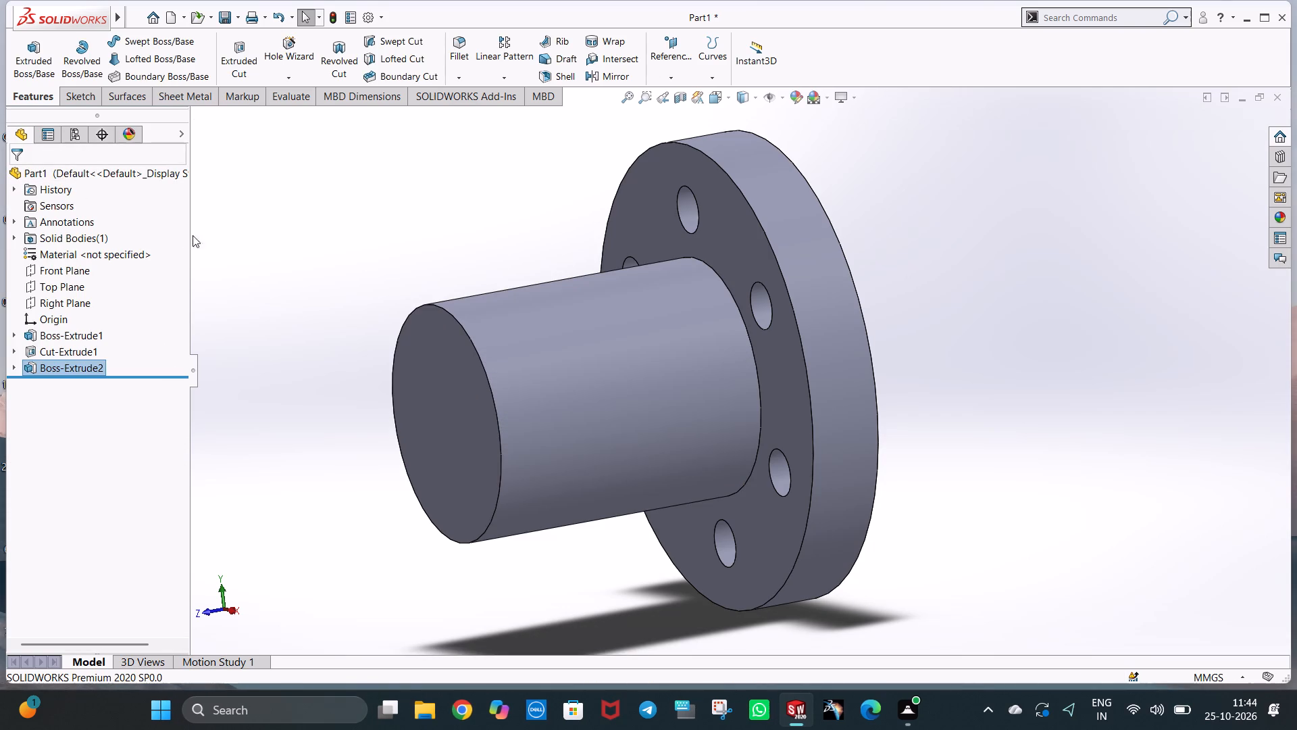
Open a new sketch on the cylindrical boss's front end face, viewed normal to it.
key("ctrl+8")
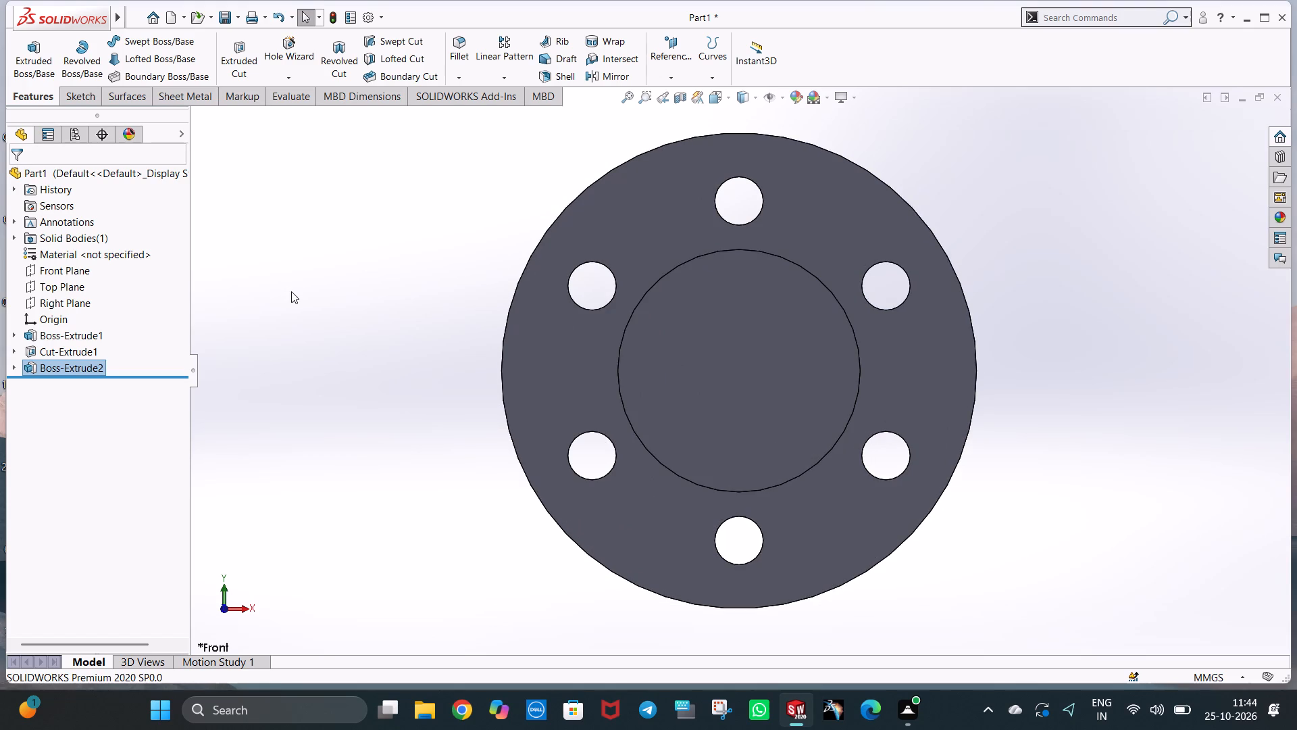
right_click(717, 388)
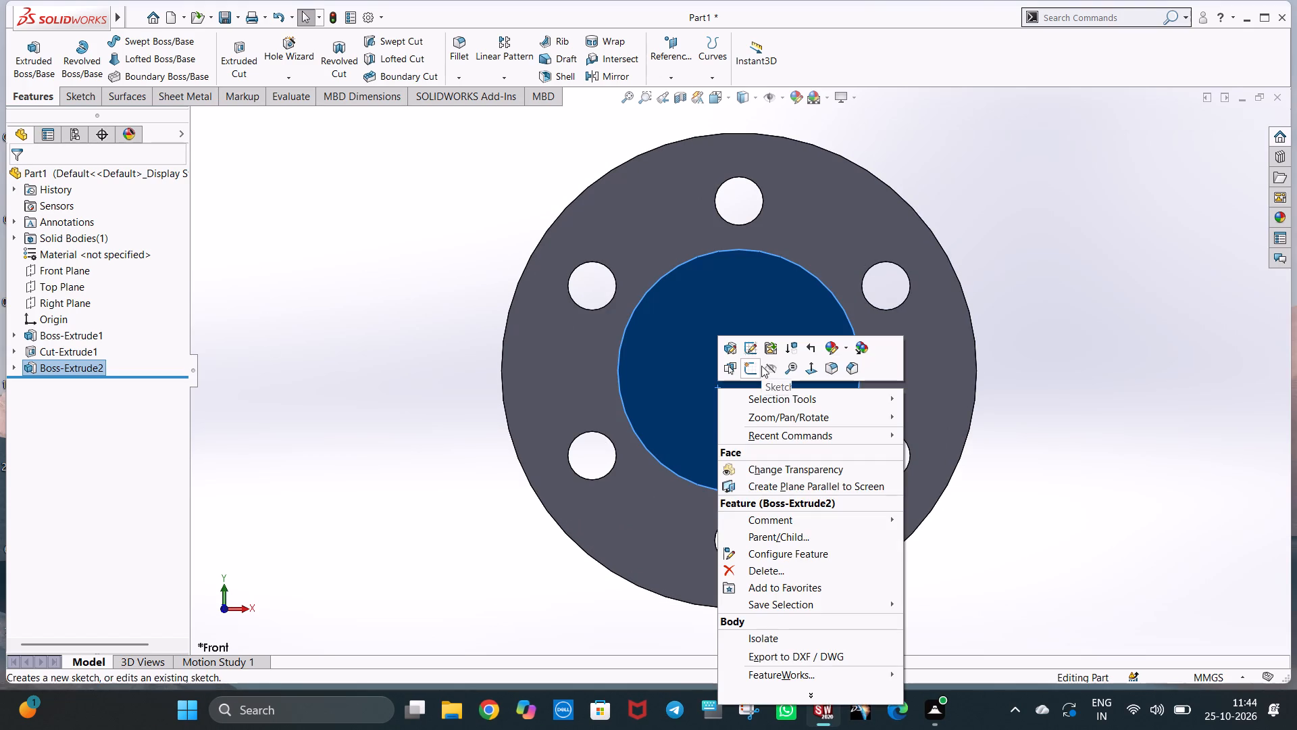
left_click(751, 371)
middle_click_drag(860, 446, 850, 453)
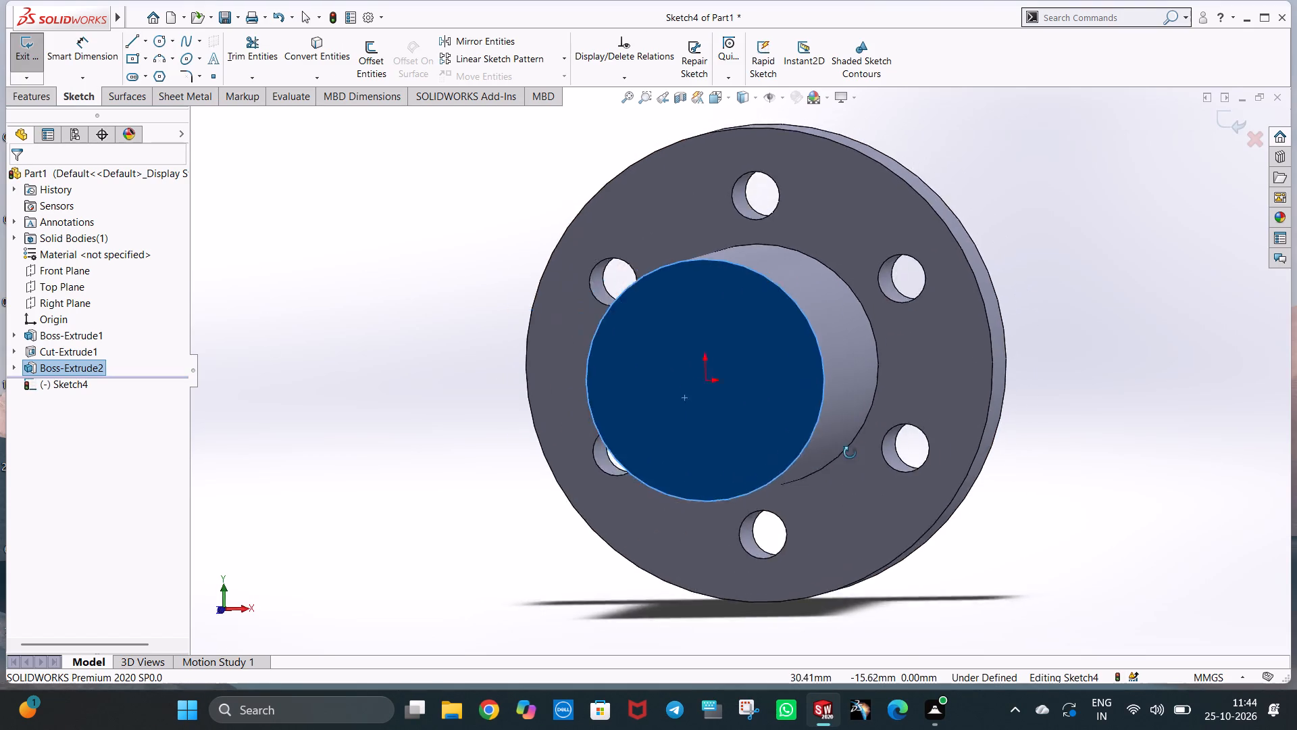
middle_click_drag(850, 453, 883, 445)
key("ctrl+8")
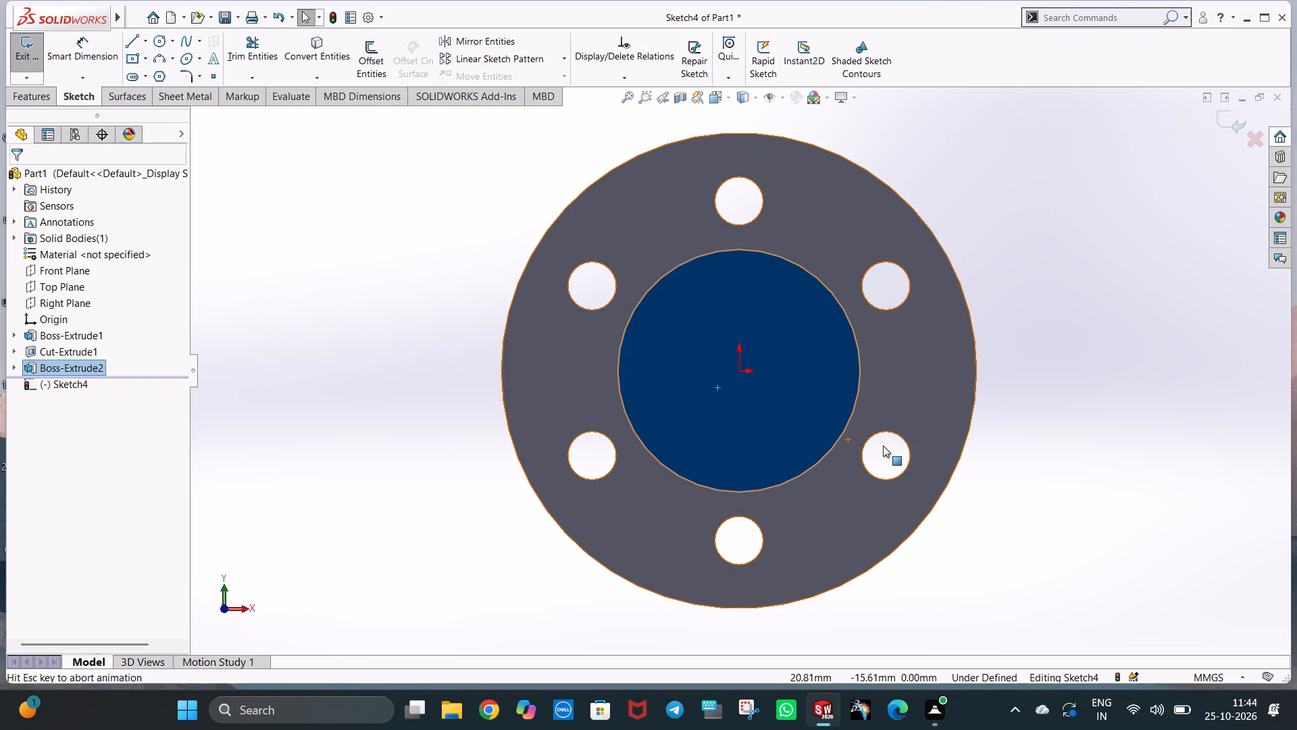
Sketch a circle with a 17.5 mm radius centred on the origin of the boss's end face.
left_click(166, 40)
left_click(740, 370)
left_click(782, 401)
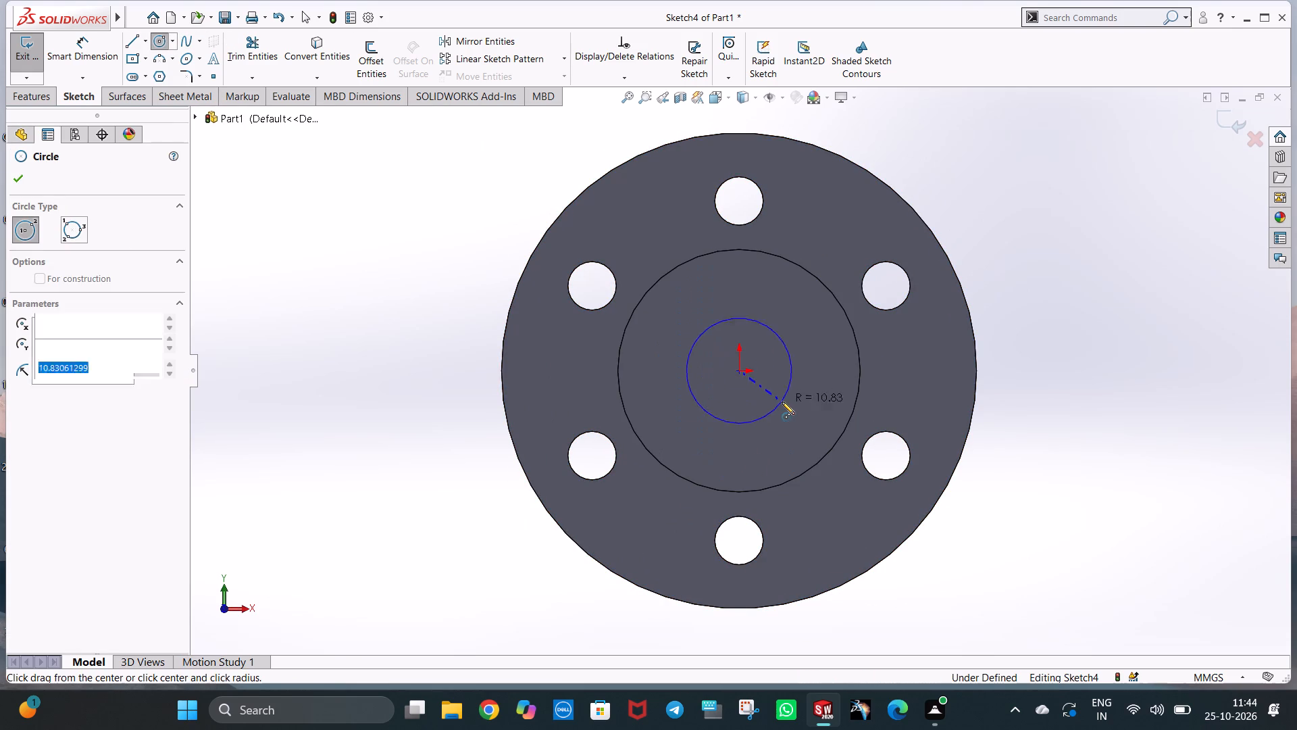
type("17.5")
key("Return")
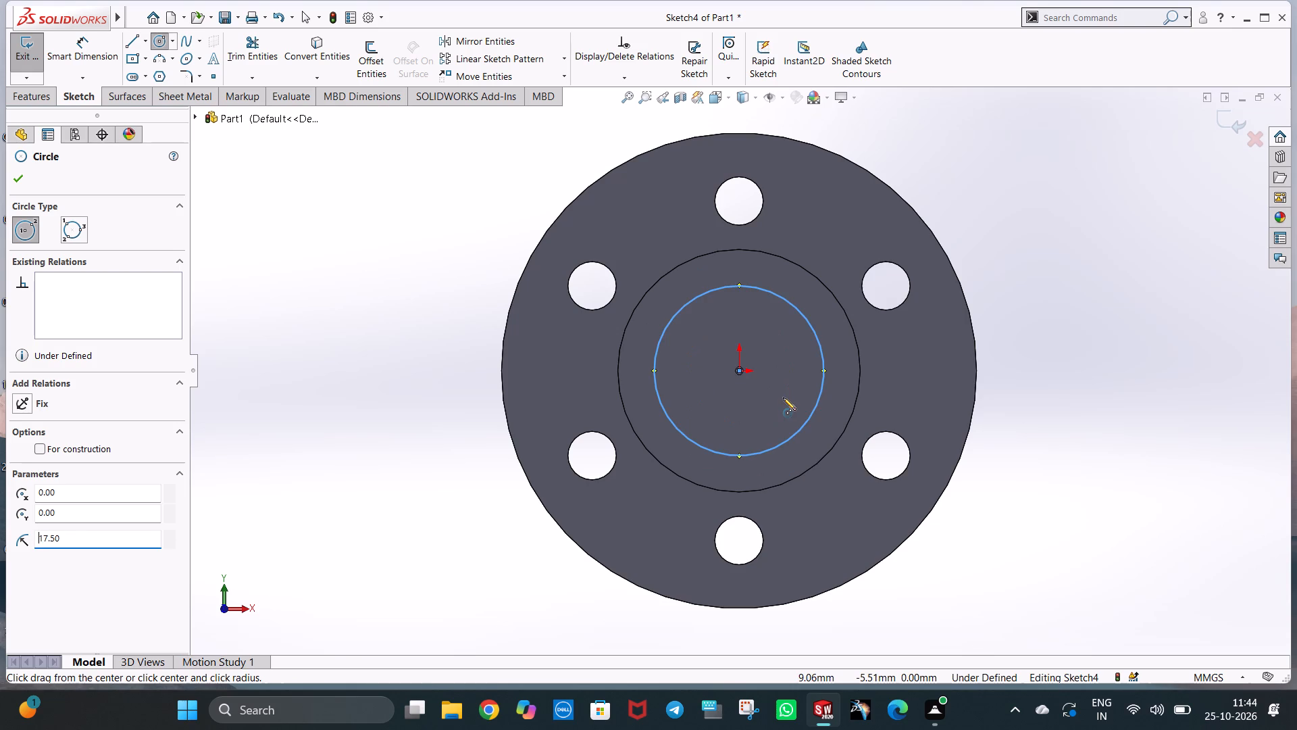
Sketch a second origin-centred circle with a 25 mm radius, matching the boss's outer edge.
left_click(740, 371)
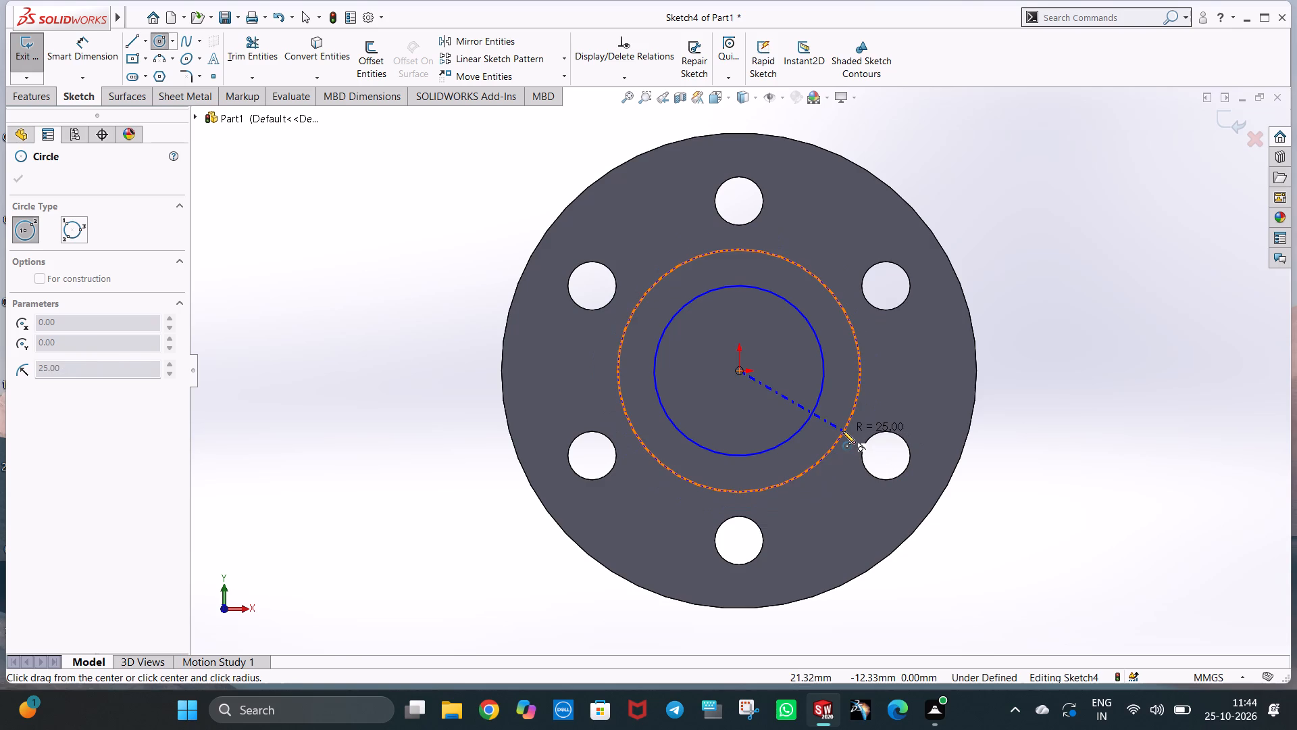
left_click(842, 431)
key("Escape")
key("Escape")
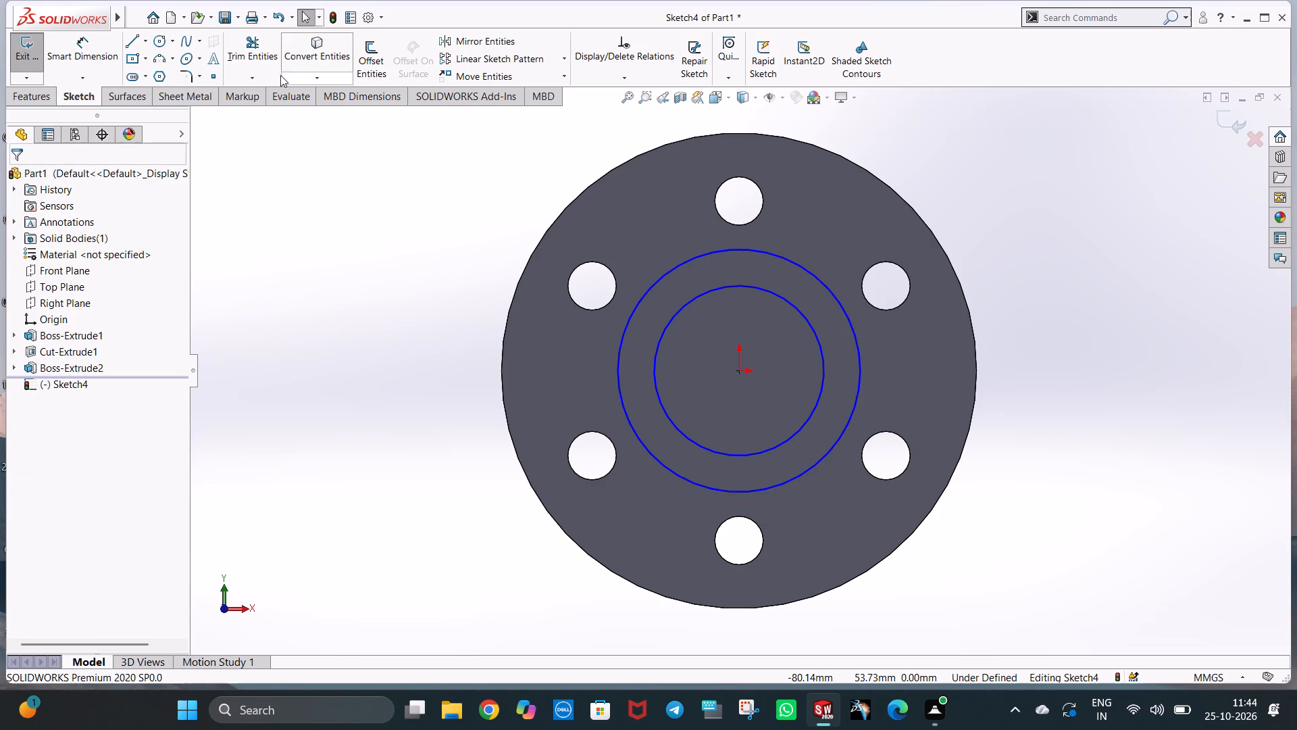
Dimension the outer sketch circle with a diameter of 60 mm.
left_click(93, 49)
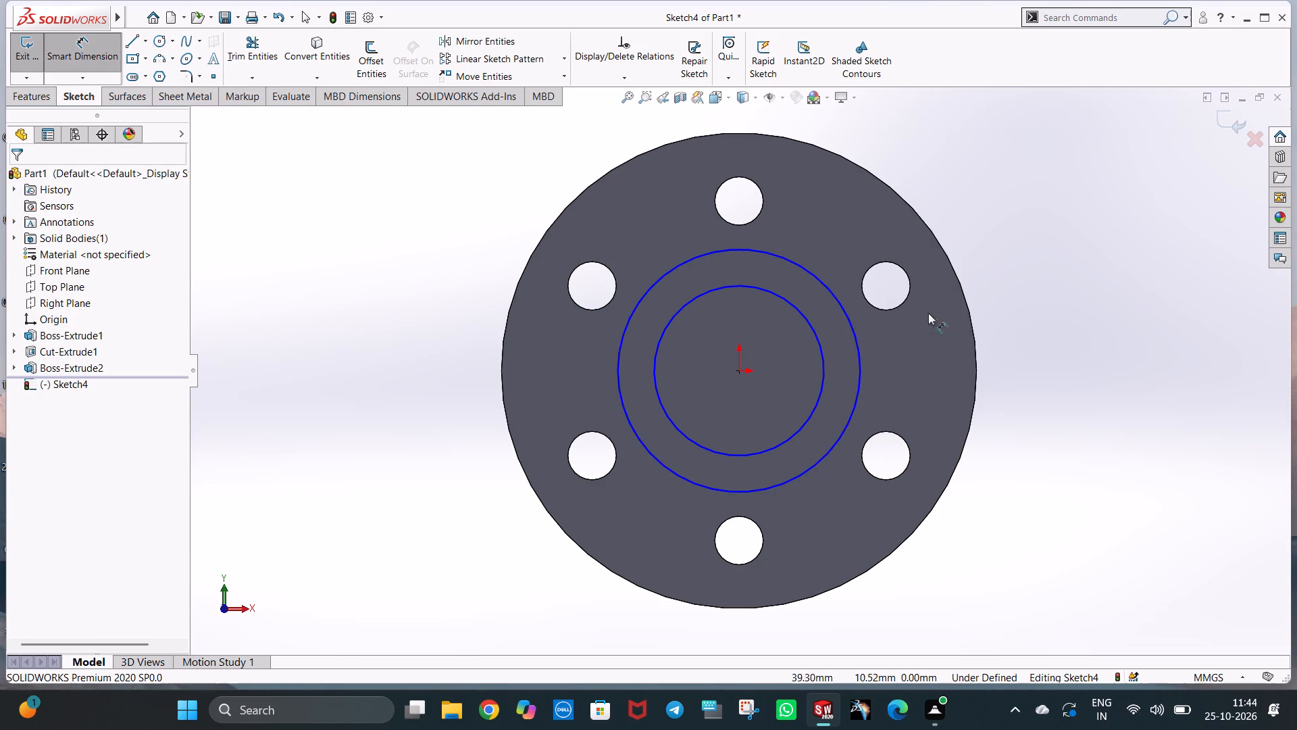
left_click(840, 306)
left_click(904, 351)
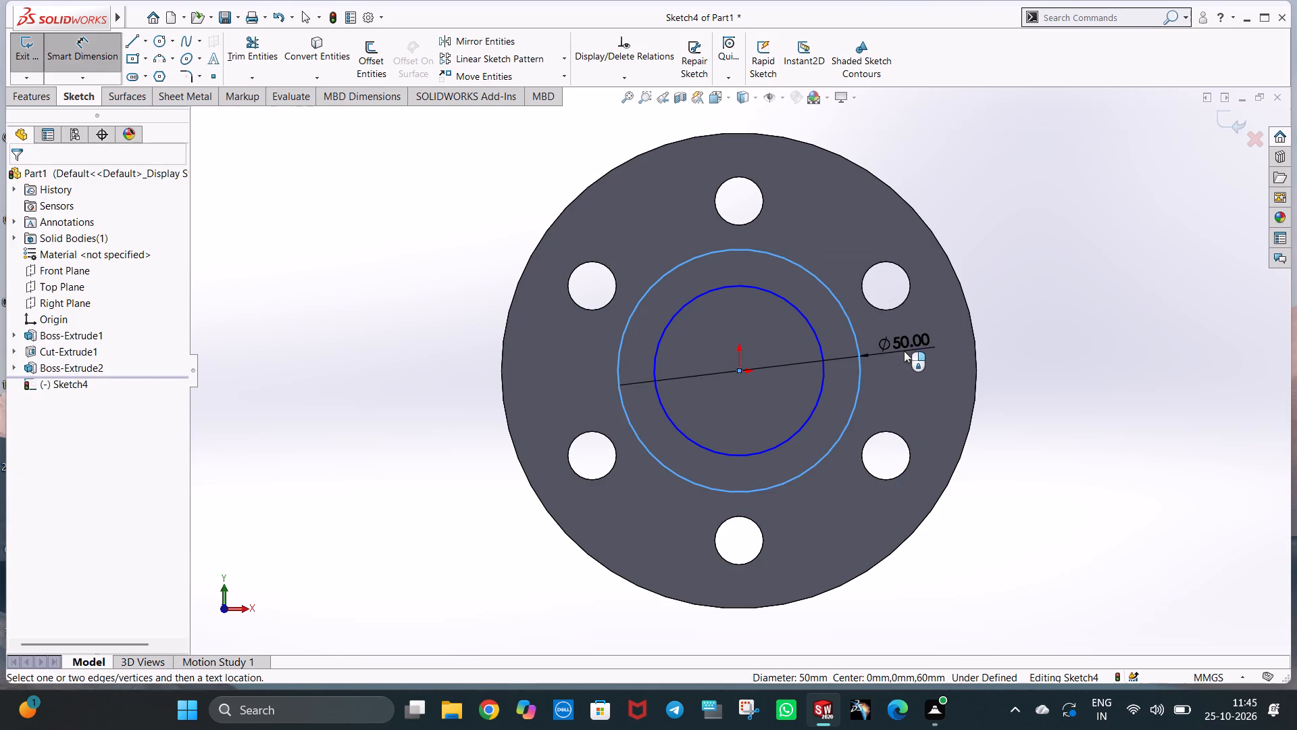
type("60")
key("Return")
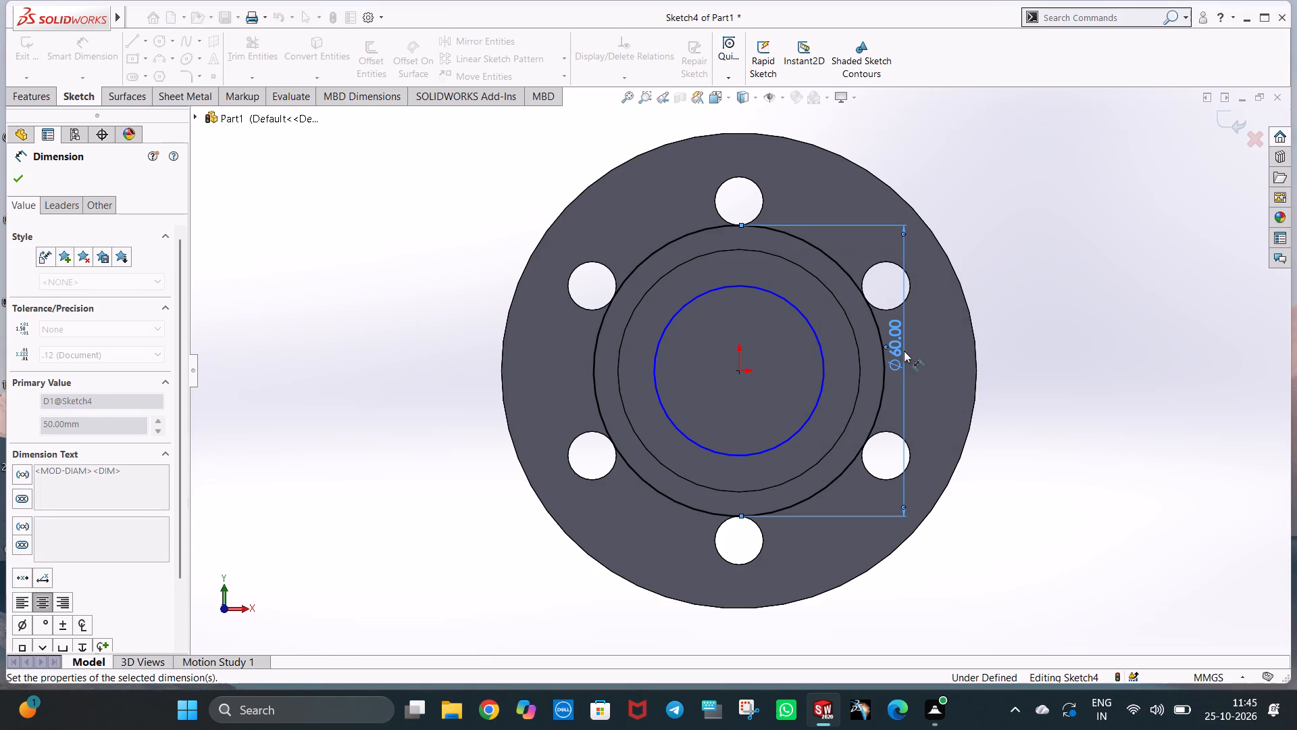
key("Escape")
left_click(1021, 335)
Dimension the diameter of the inner sketch circle, placing the dimension inside it.
middle_click_drag(1021, 335, 969, 389)
key("ctrl+8")
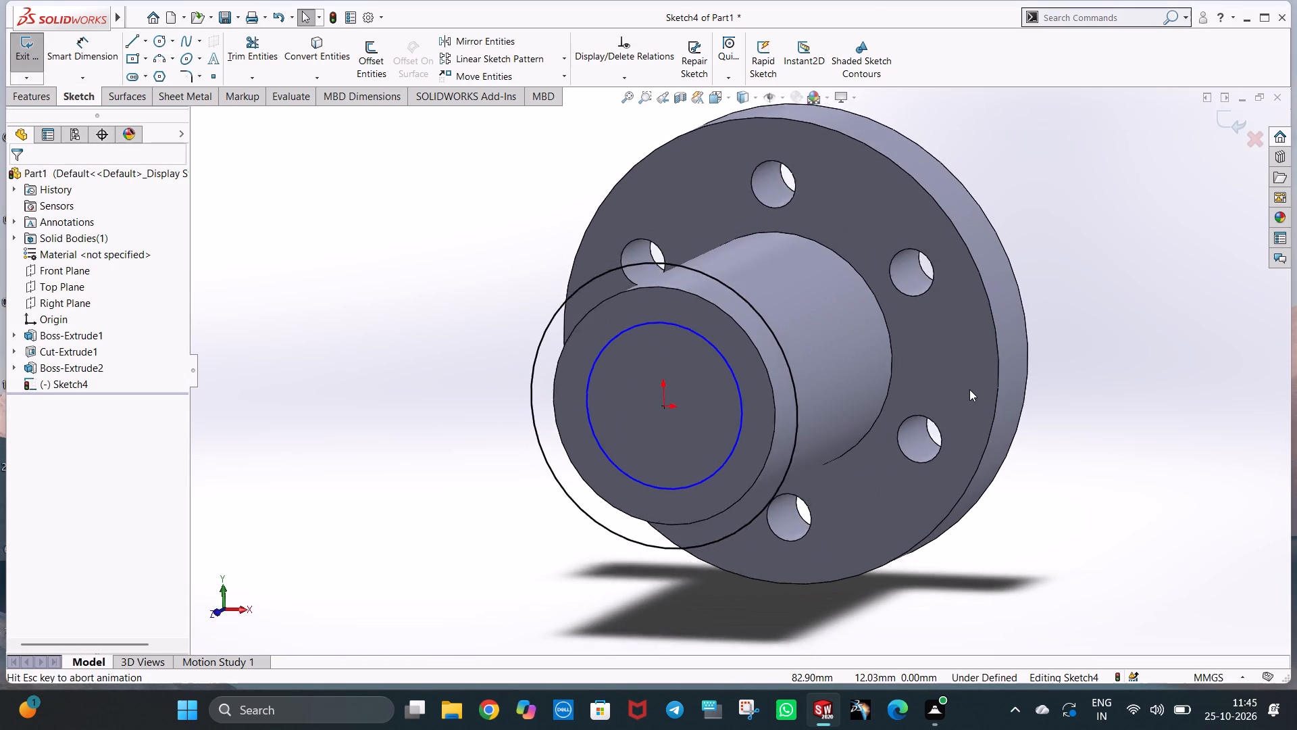
left_click(113, 55)
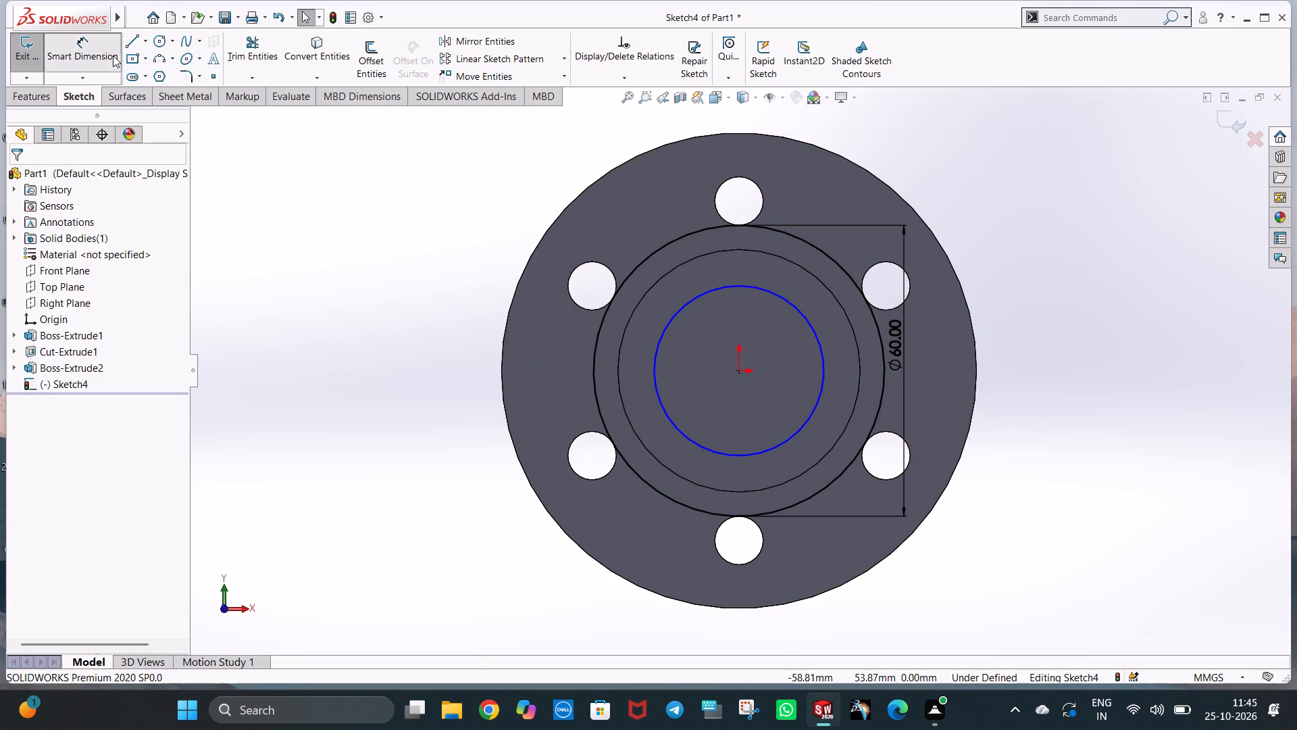
left_click(800, 308)
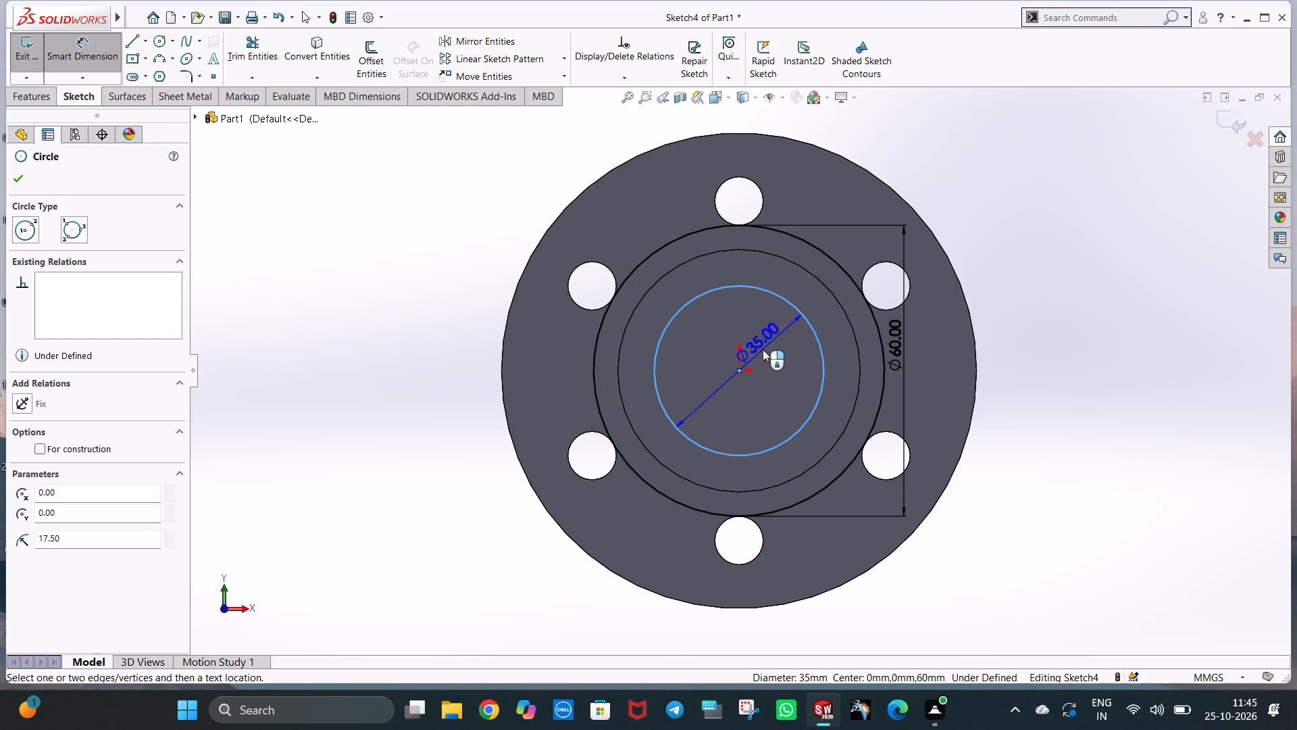
left_click(767, 347)
left_click(707, 321)
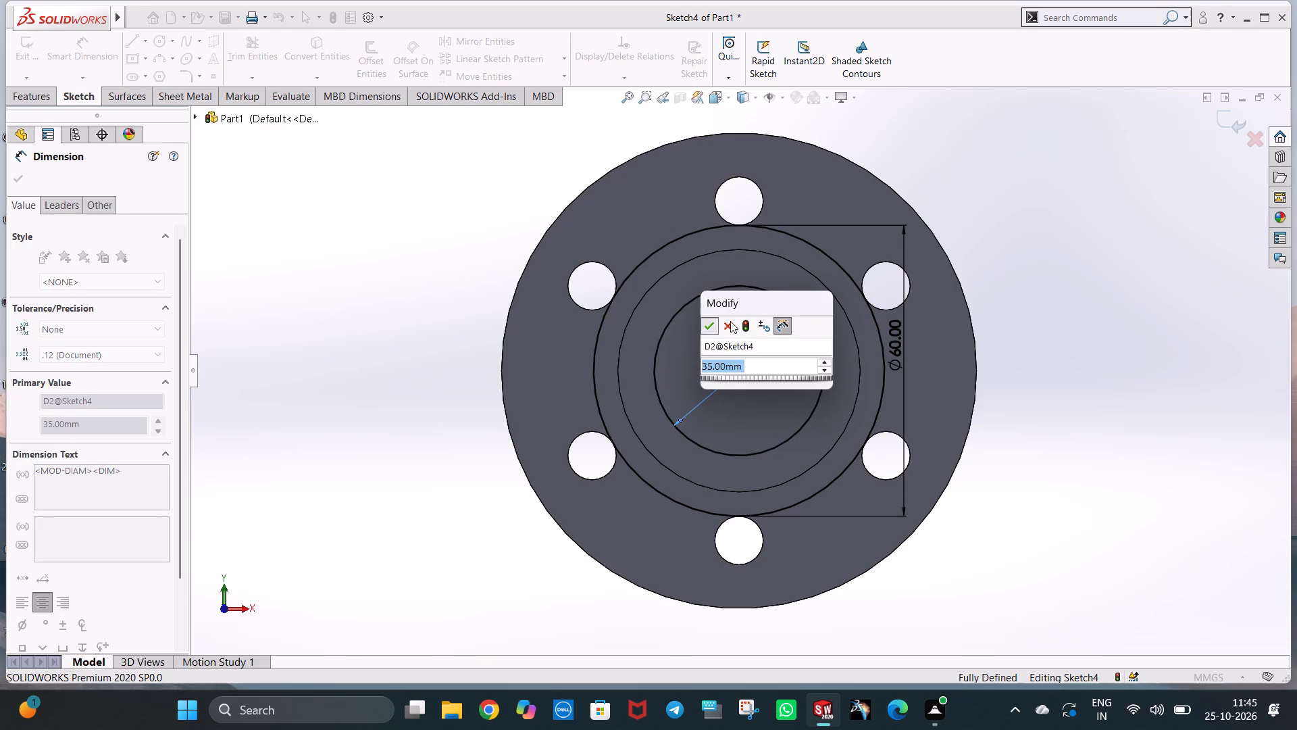
left_click(1052, 331)
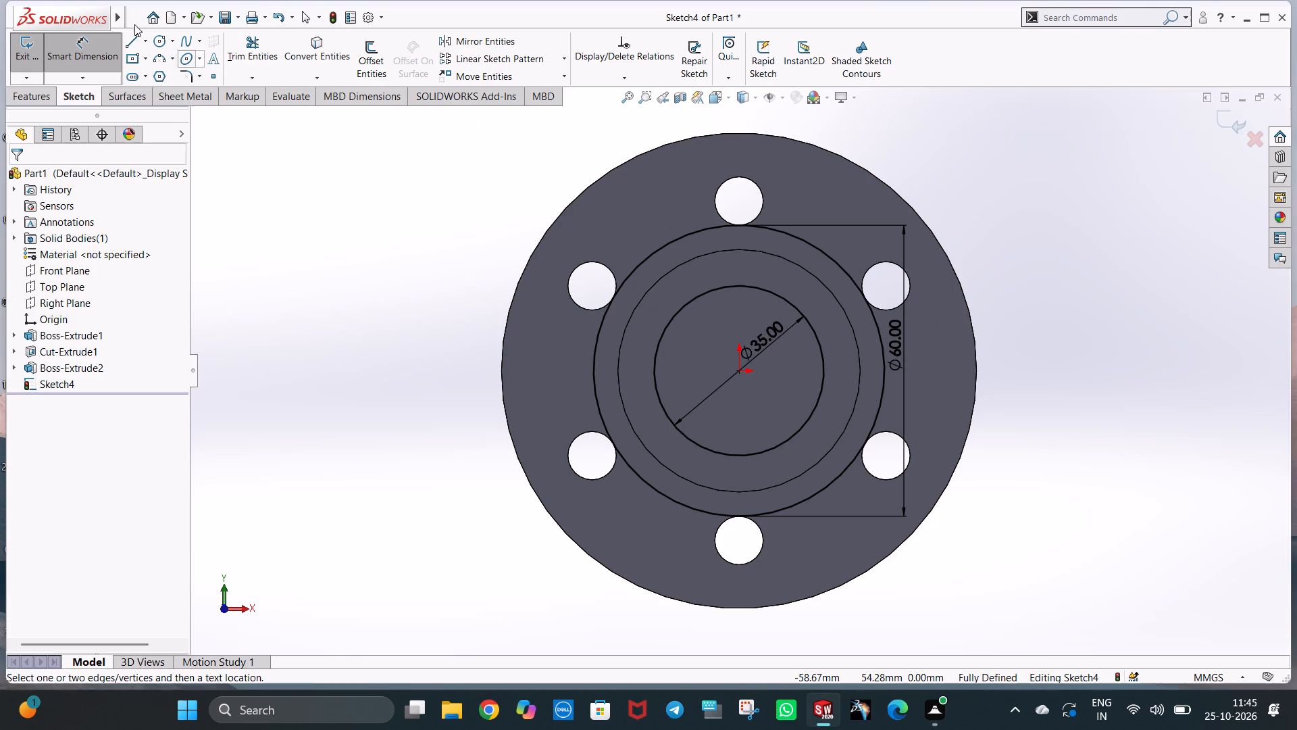
Draw a vertical centerline 50 mm long from the origin downward past the bottom hole.
left_click(146, 41)
left_click(159, 78)
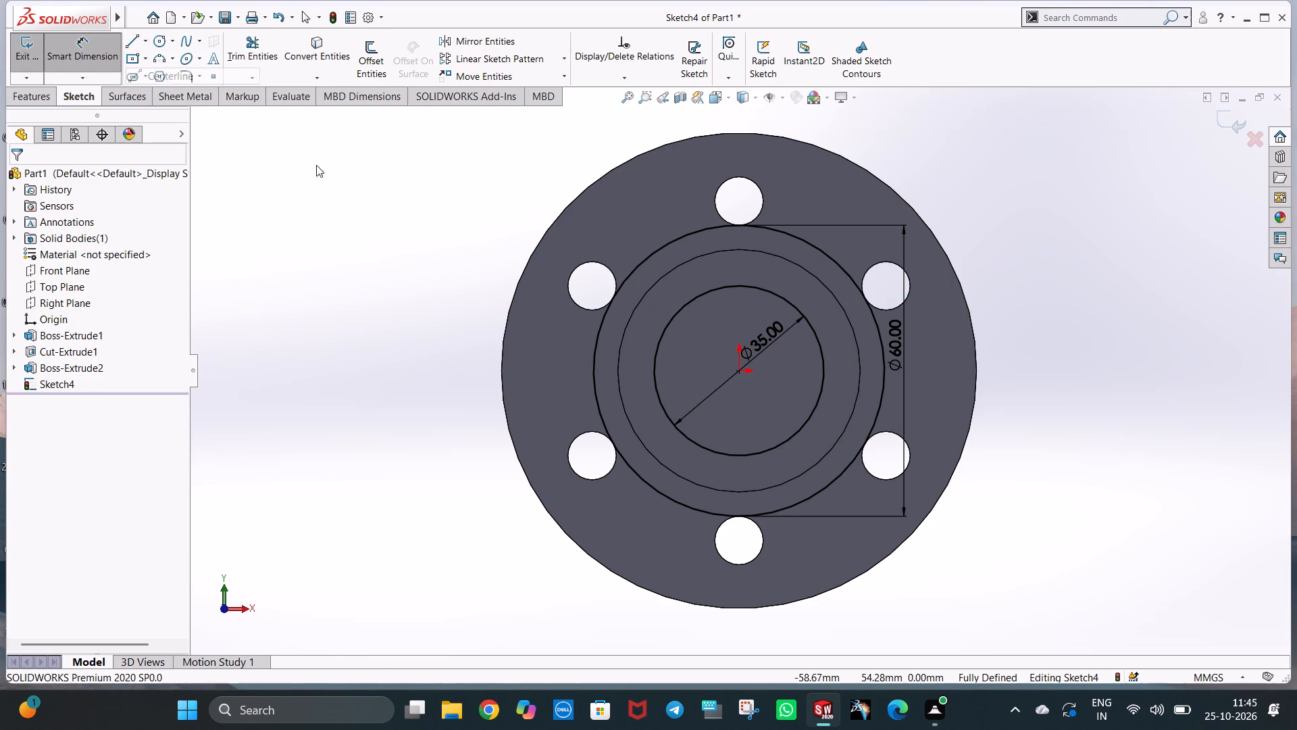
left_click(738, 370)
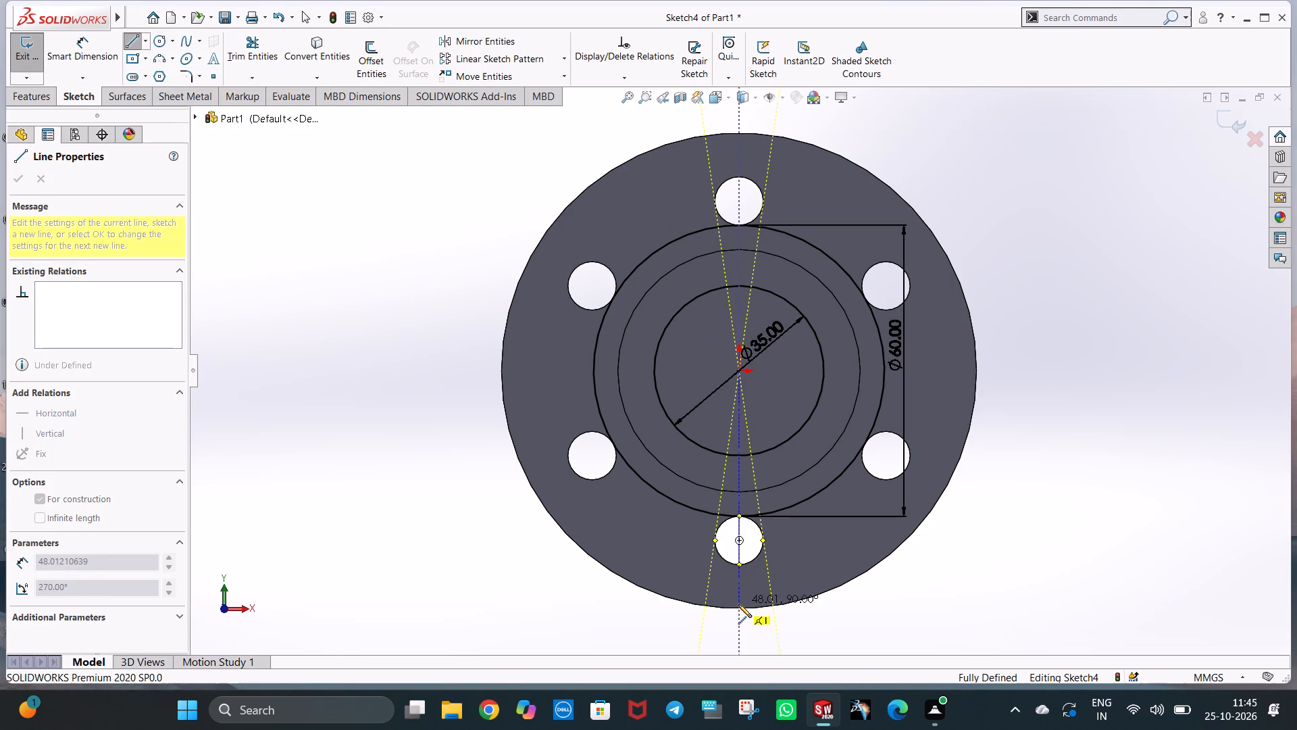
scroll(738, 617, "up", 2)
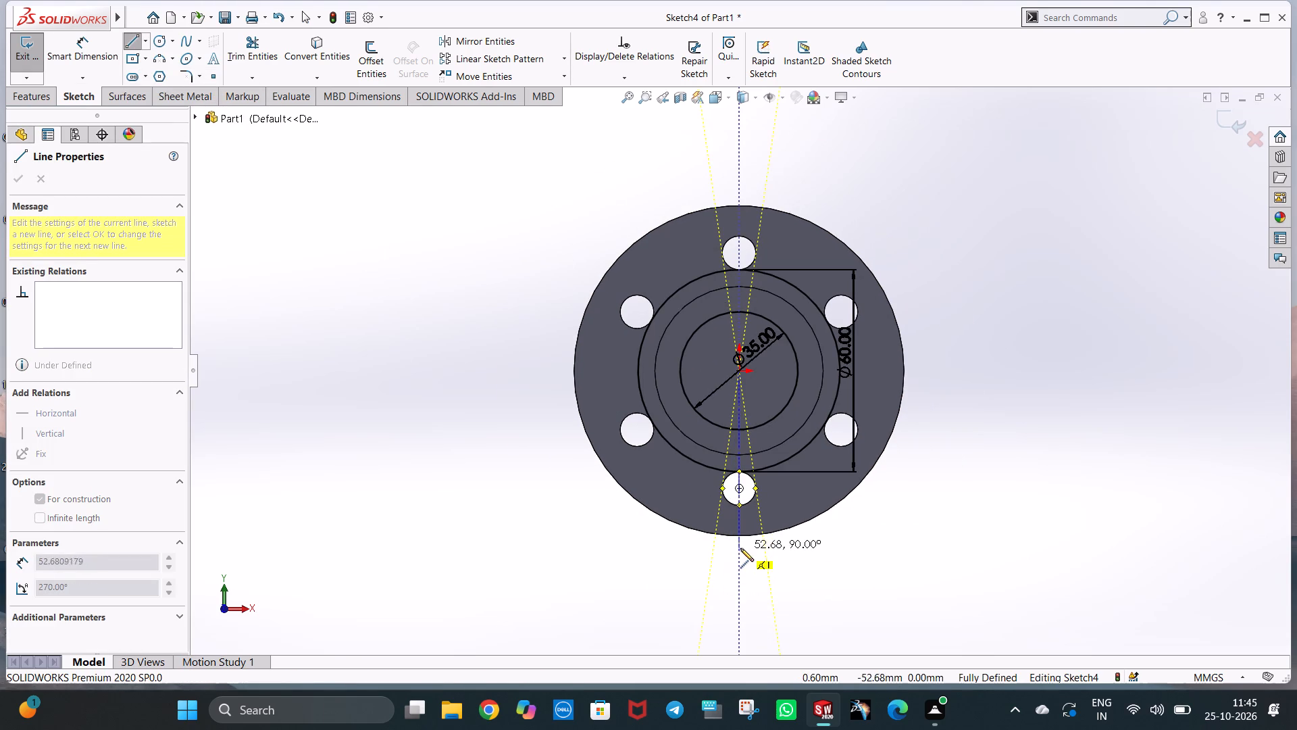
left_click(736, 546)
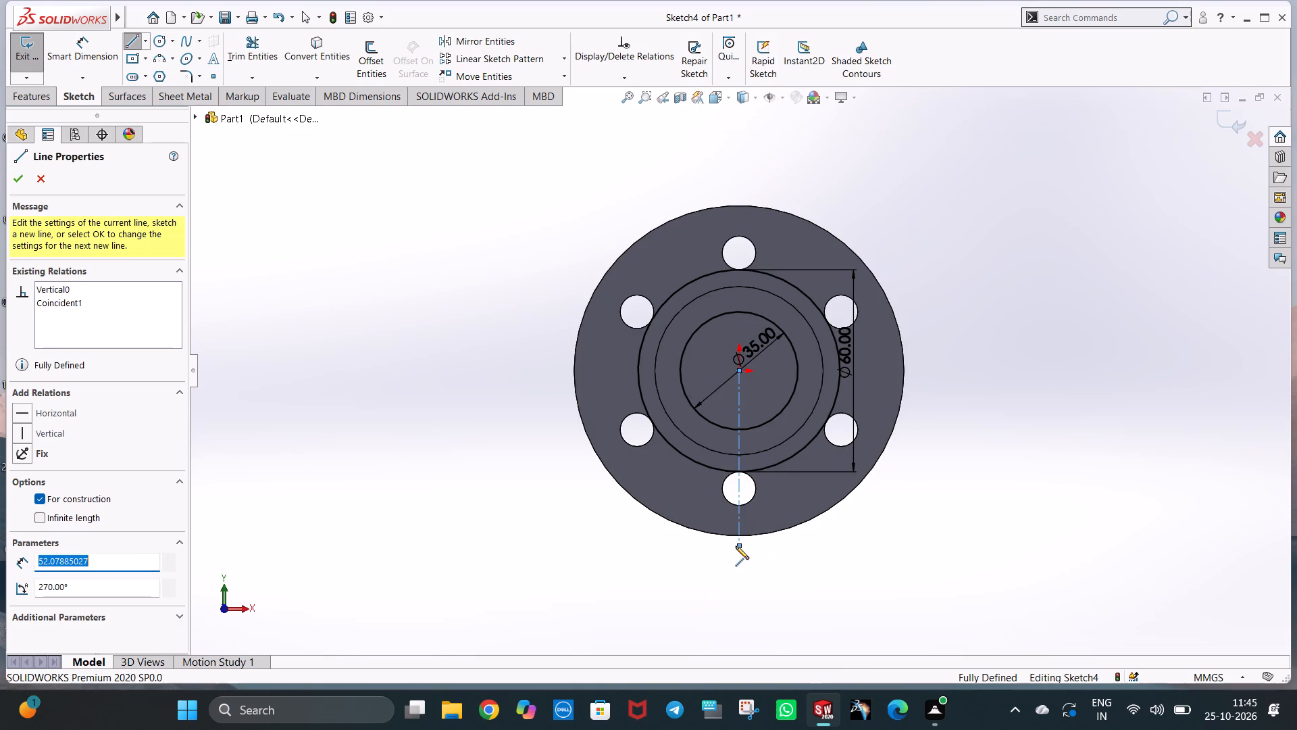
type("50")
key("Return")
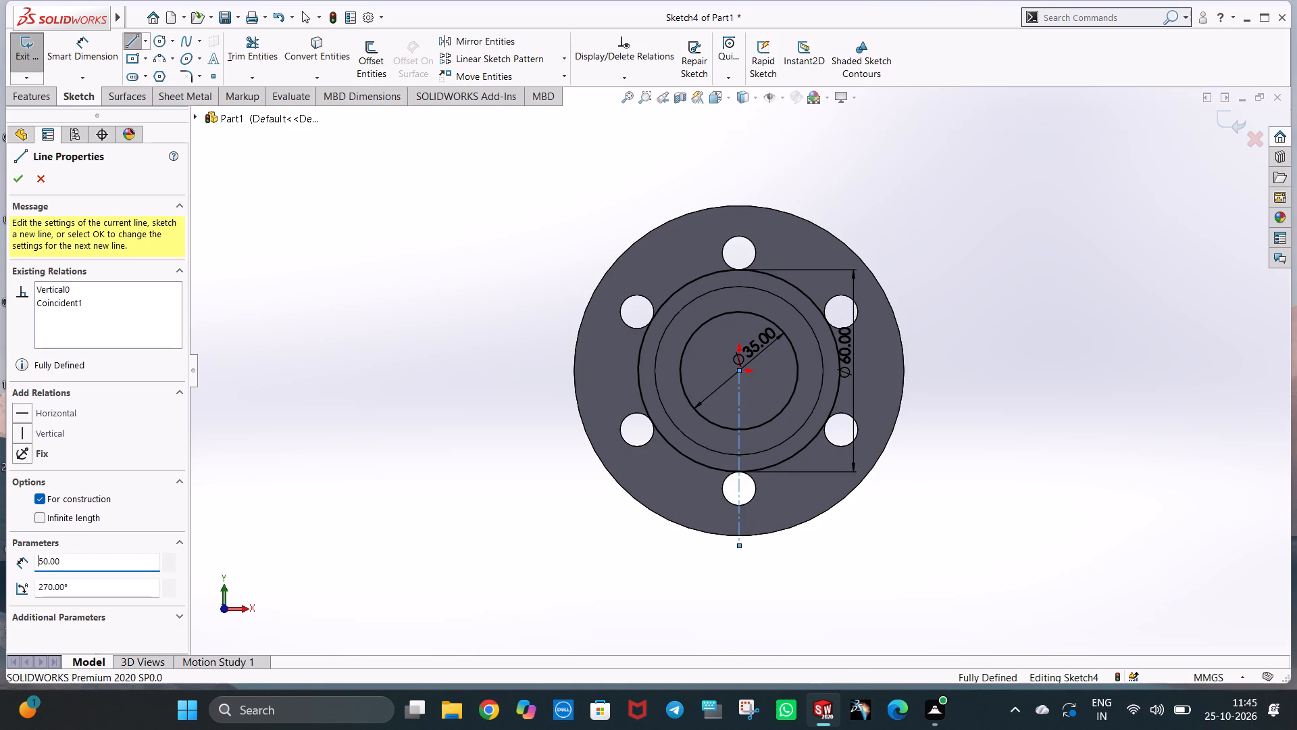
key("Escape")
key("Escape")
left_click(784, 562)
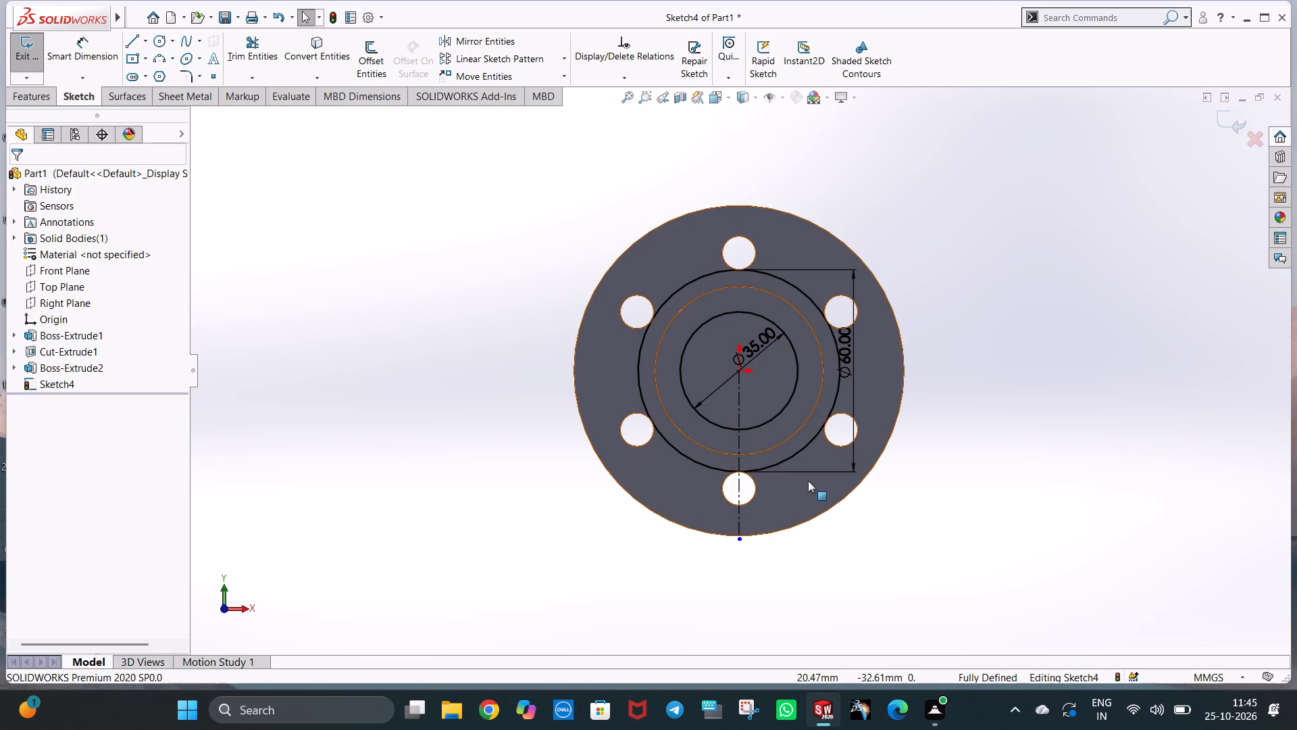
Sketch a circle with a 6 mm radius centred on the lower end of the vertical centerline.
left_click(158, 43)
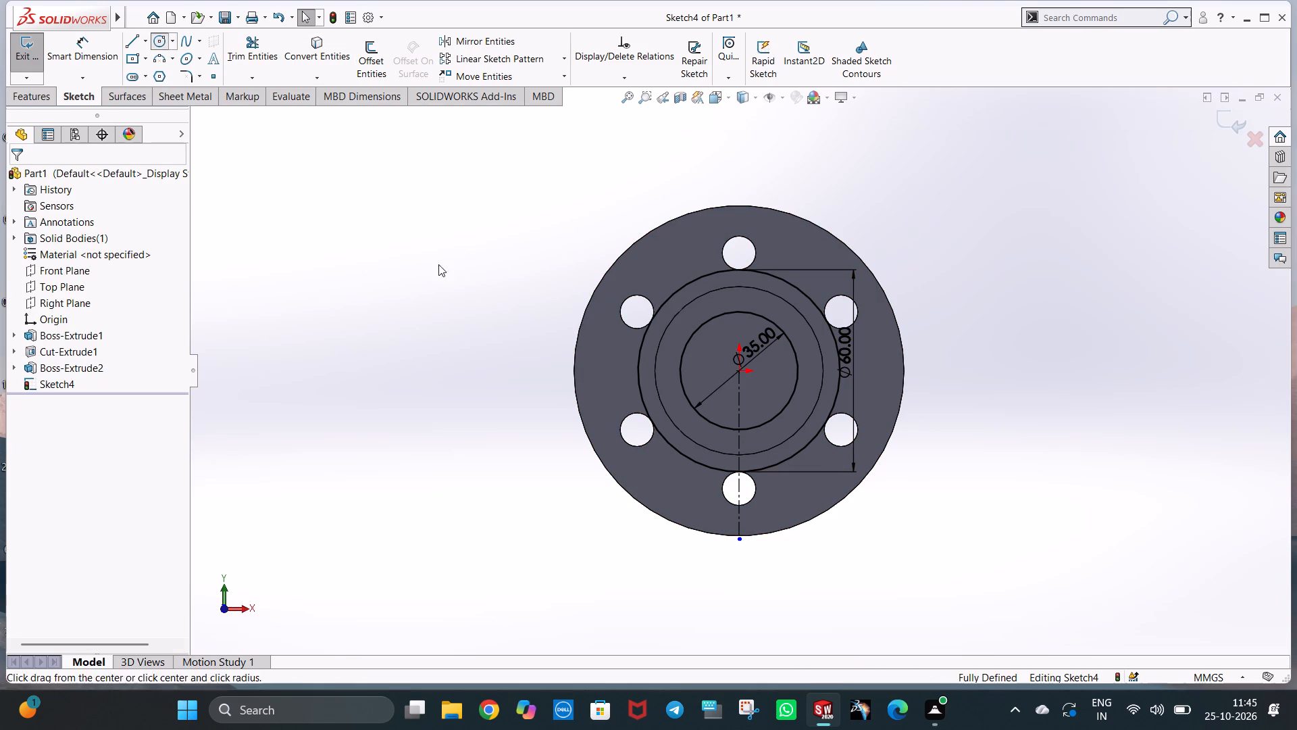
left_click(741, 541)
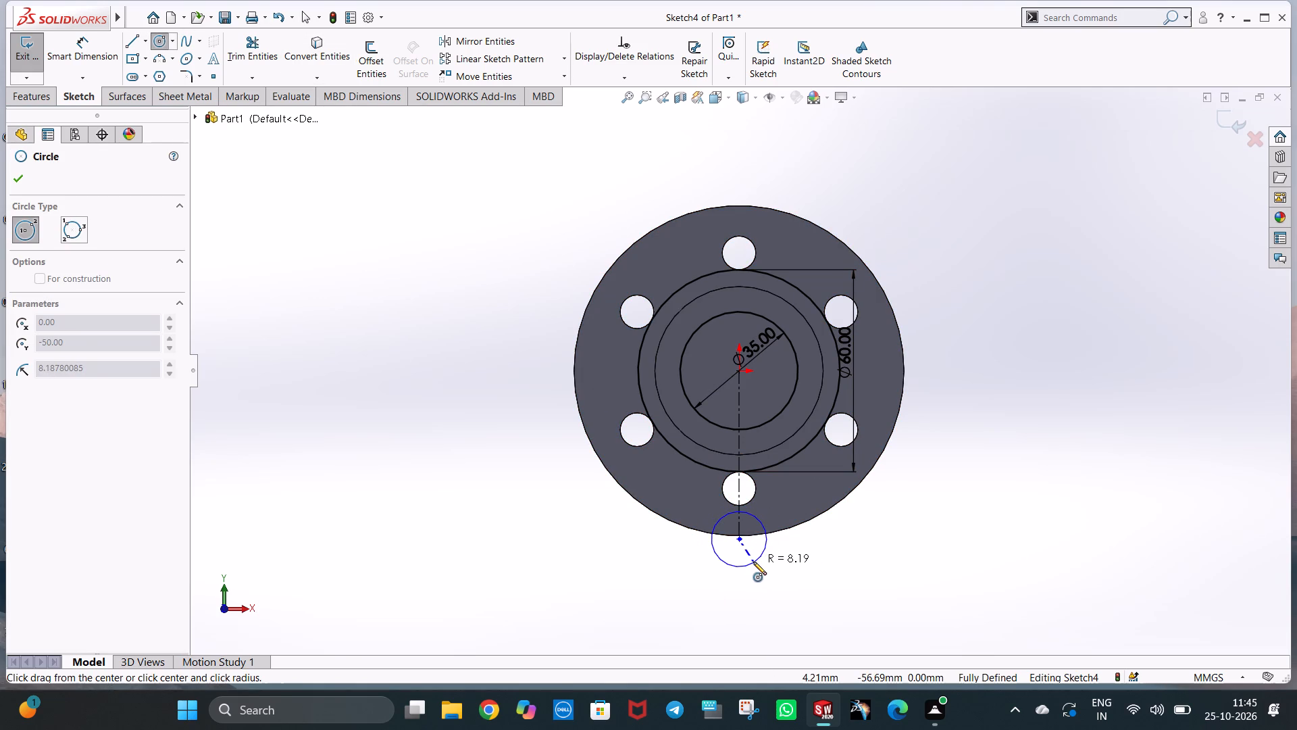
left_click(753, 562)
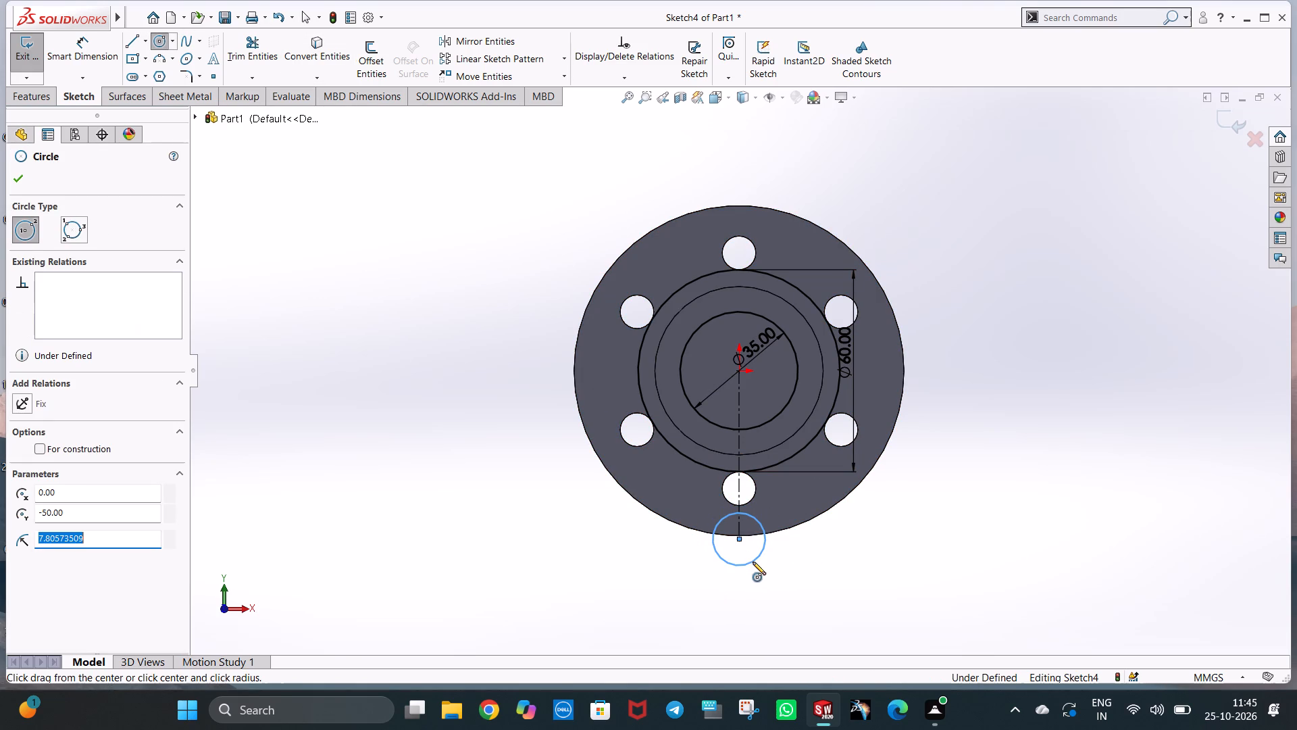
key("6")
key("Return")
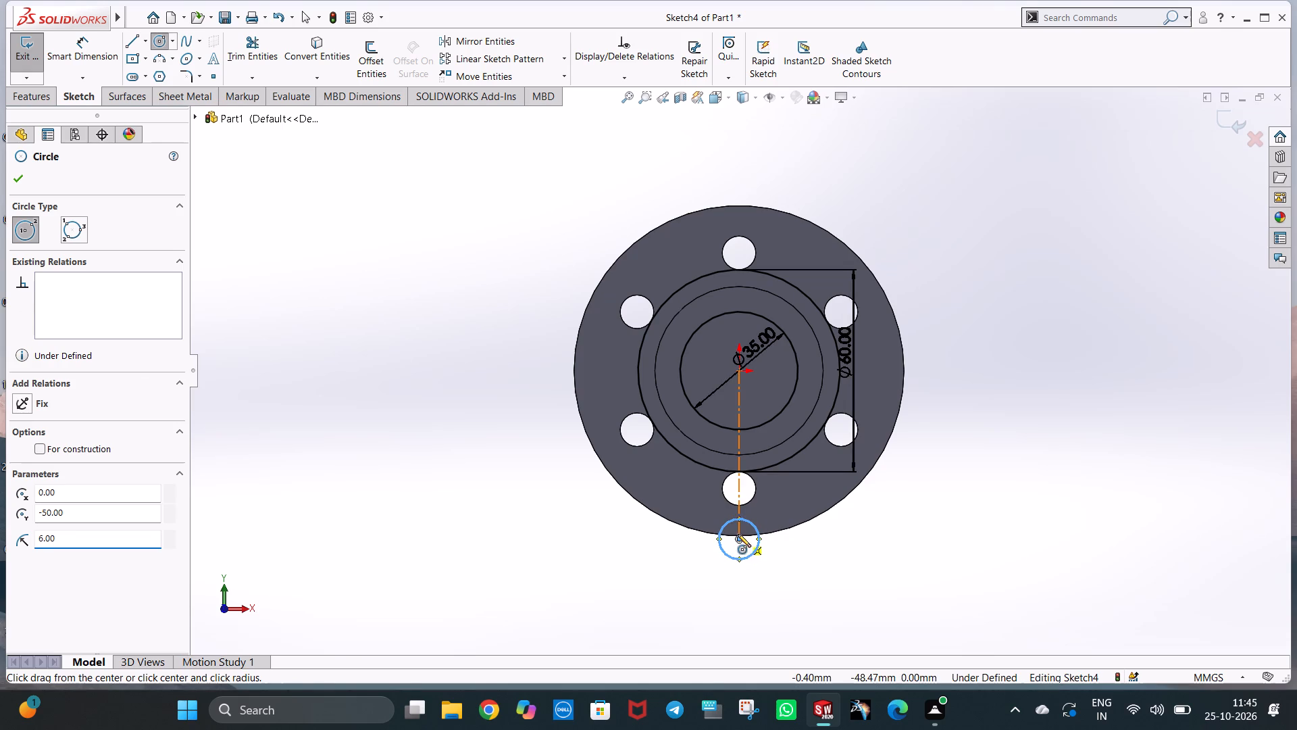
Sketch a circle with a 15 mm radius centred on the lower end of the vertical centerline.
left_click(740, 539)
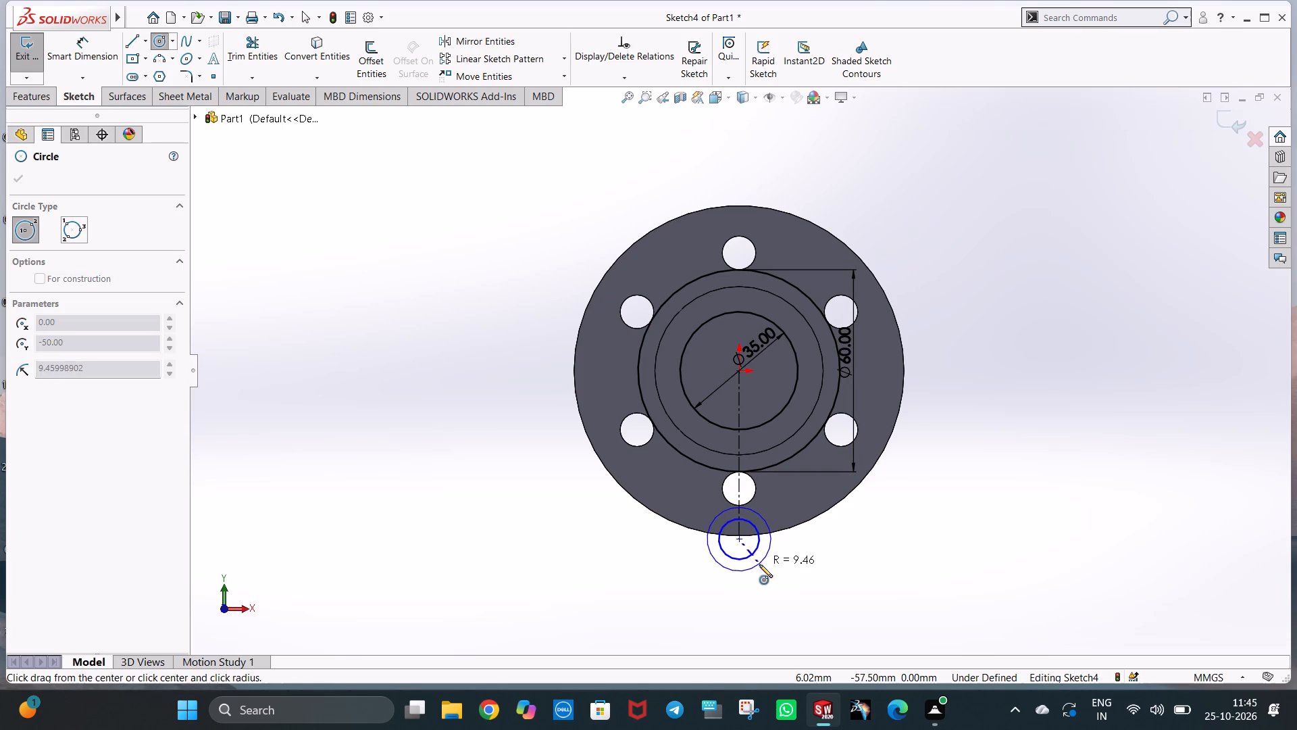
left_click(761, 569)
type("15")
key("Return")
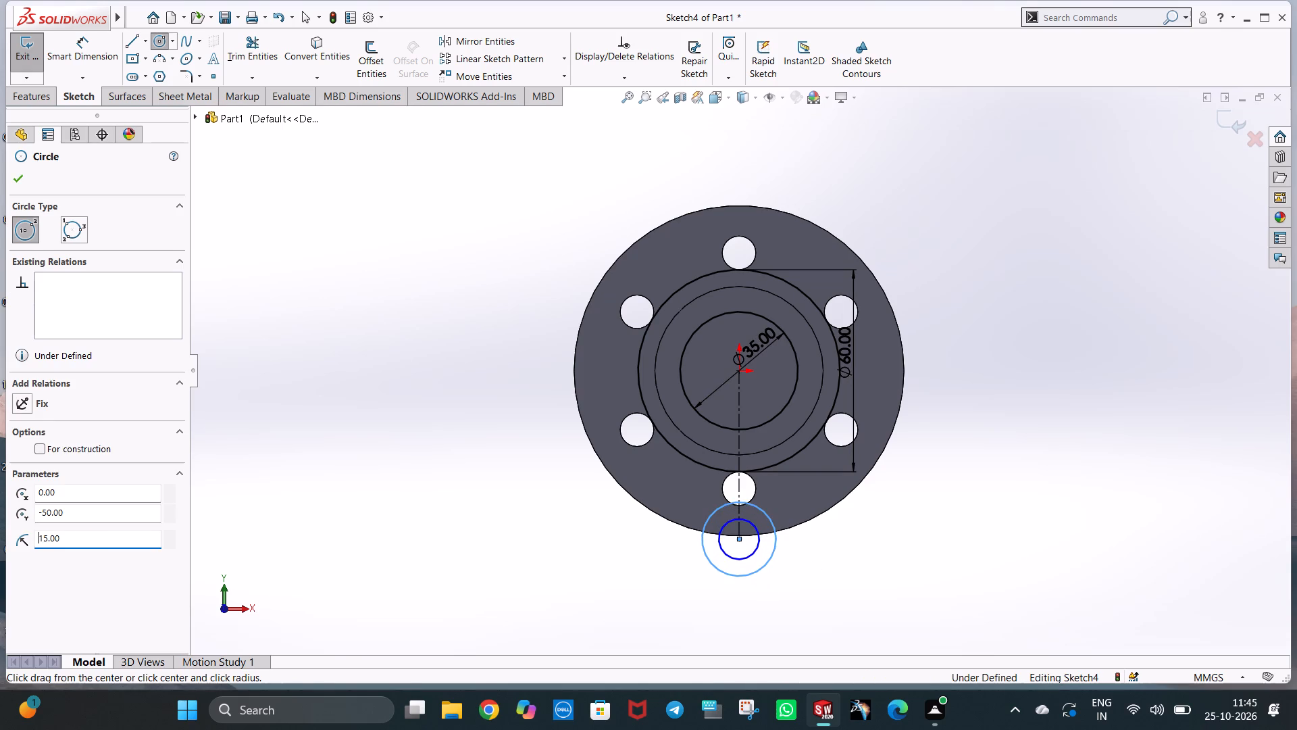
key("Escape")
key("Escape")
left_click(886, 553)
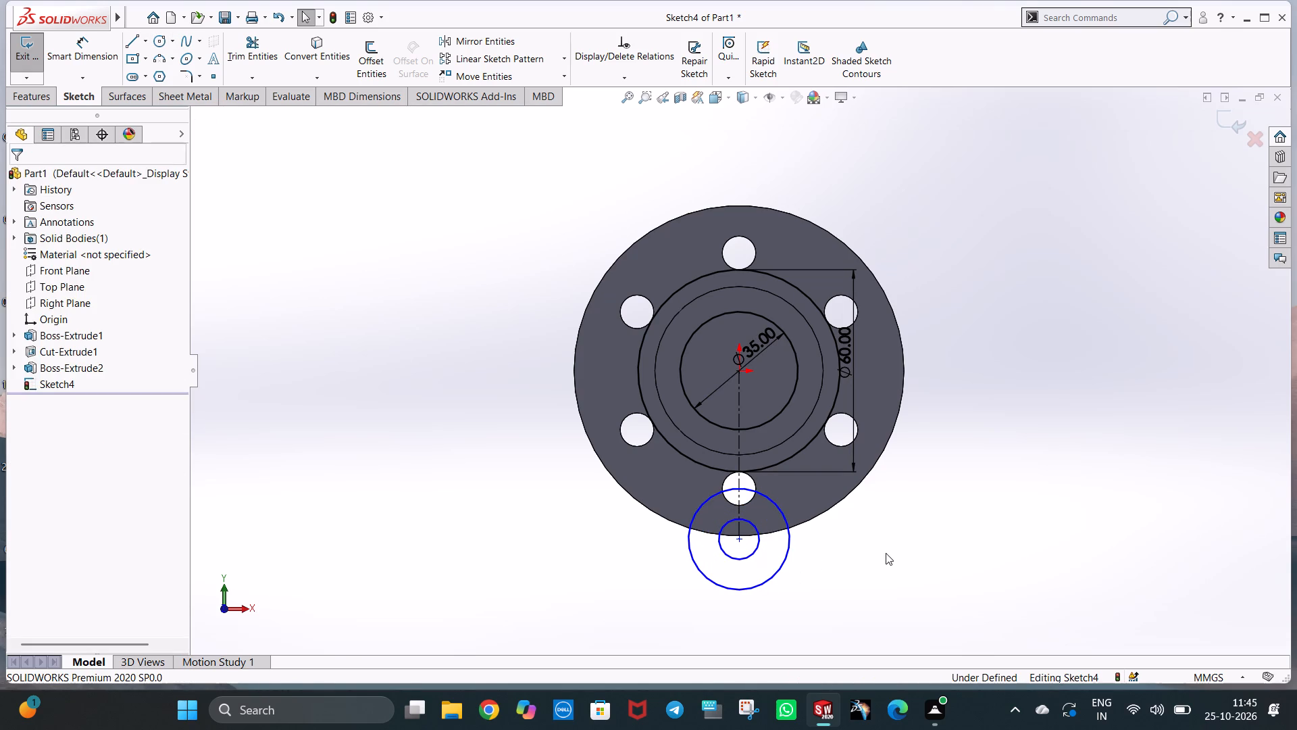
Draw a horizontal centerline from the origin to the right-hand outer edge of the large disc.
middle_click_drag(863, 527, 922, 515)
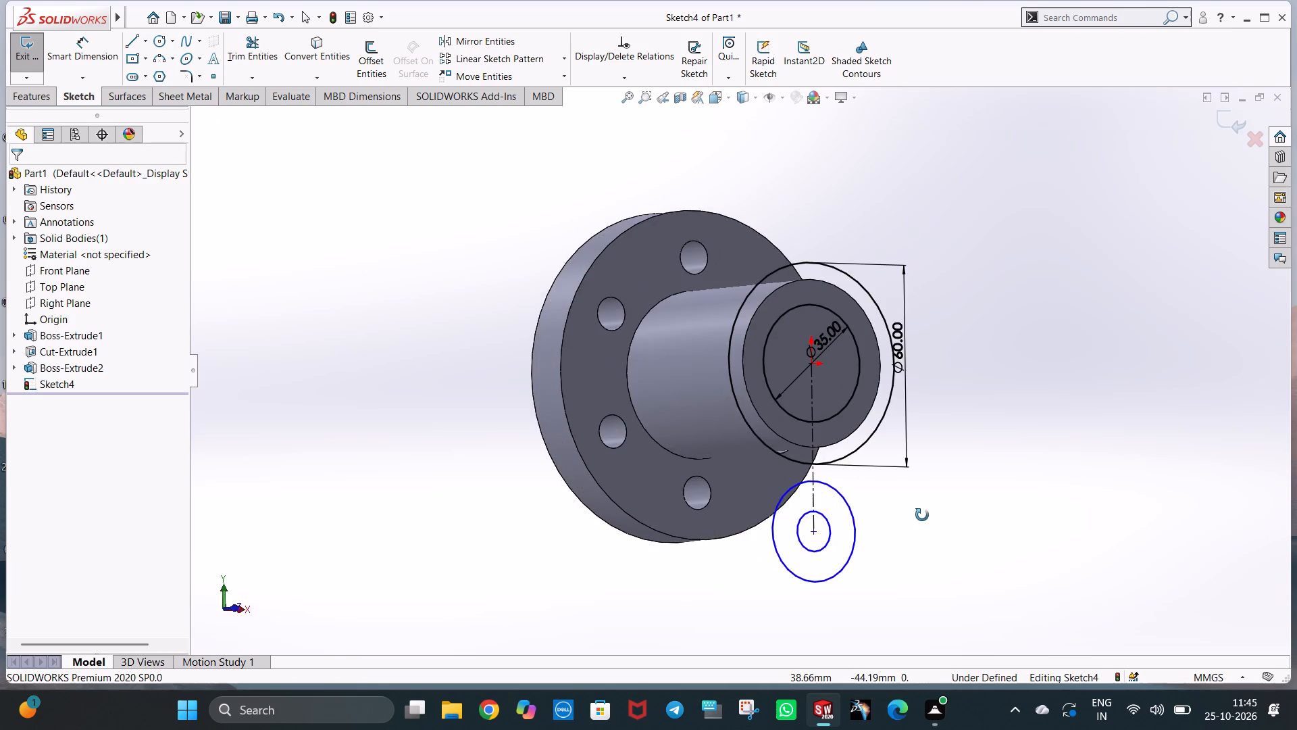
middle_click_drag(922, 515, 800, 547)
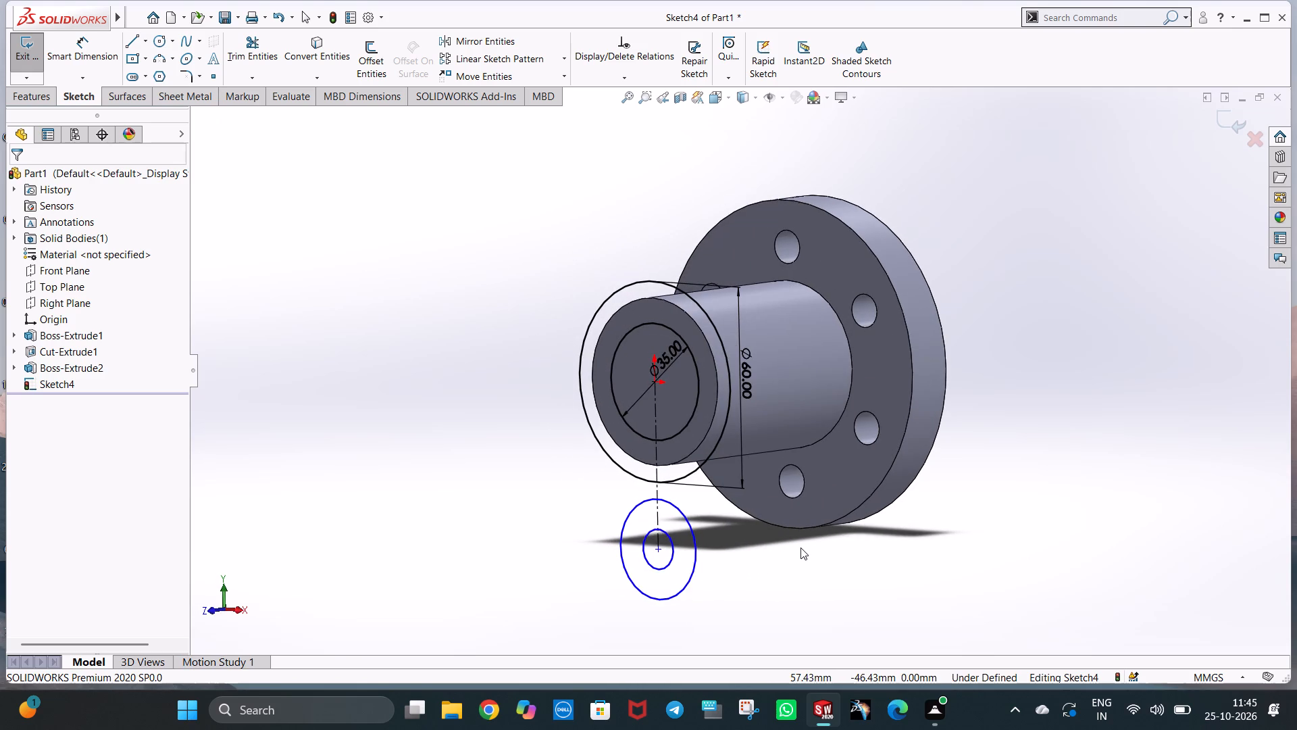
key("ctrl+8")
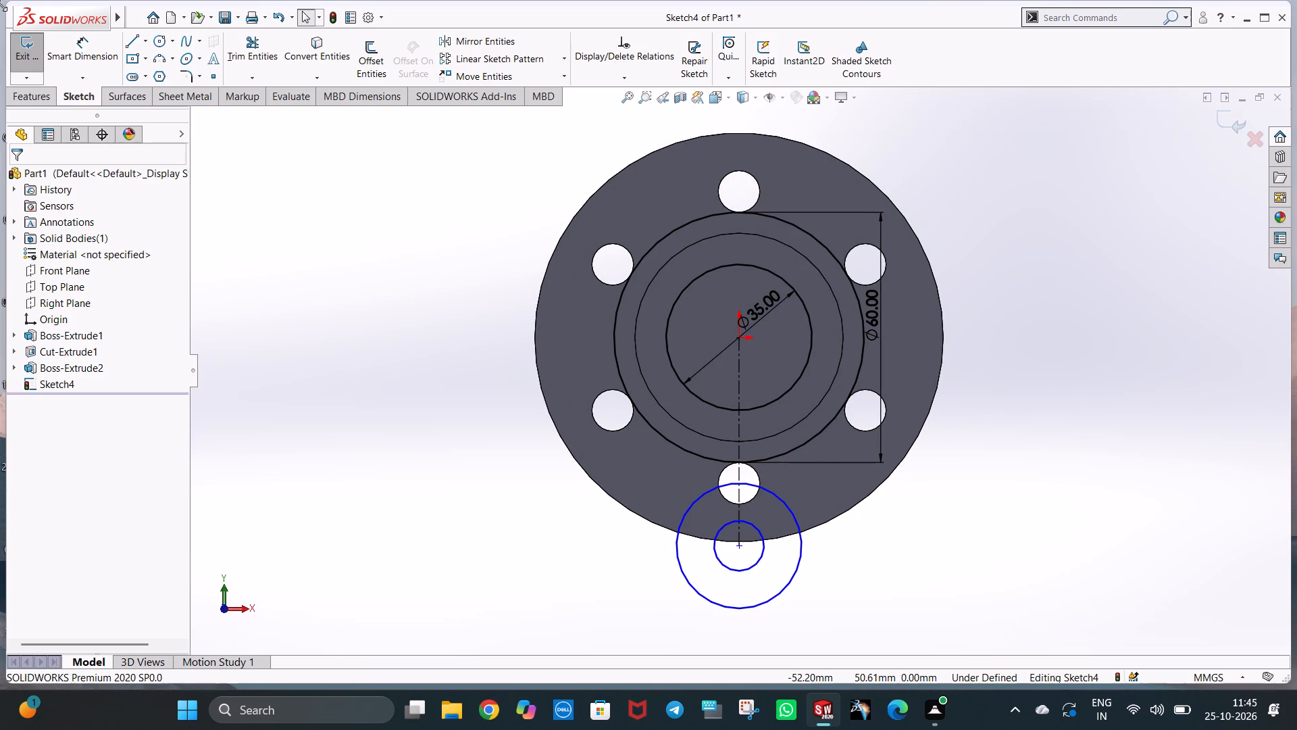
left_click(145, 39)
left_click(157, 76)
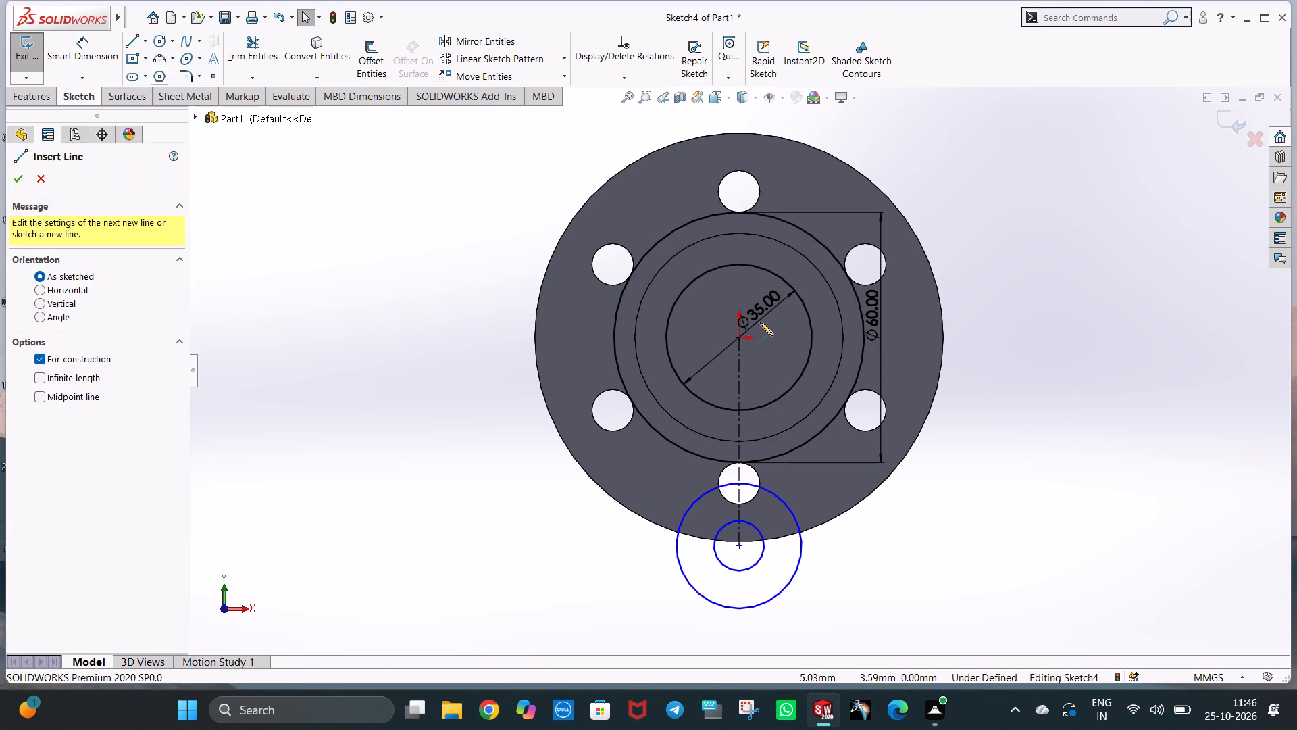
left_click(742, 337)
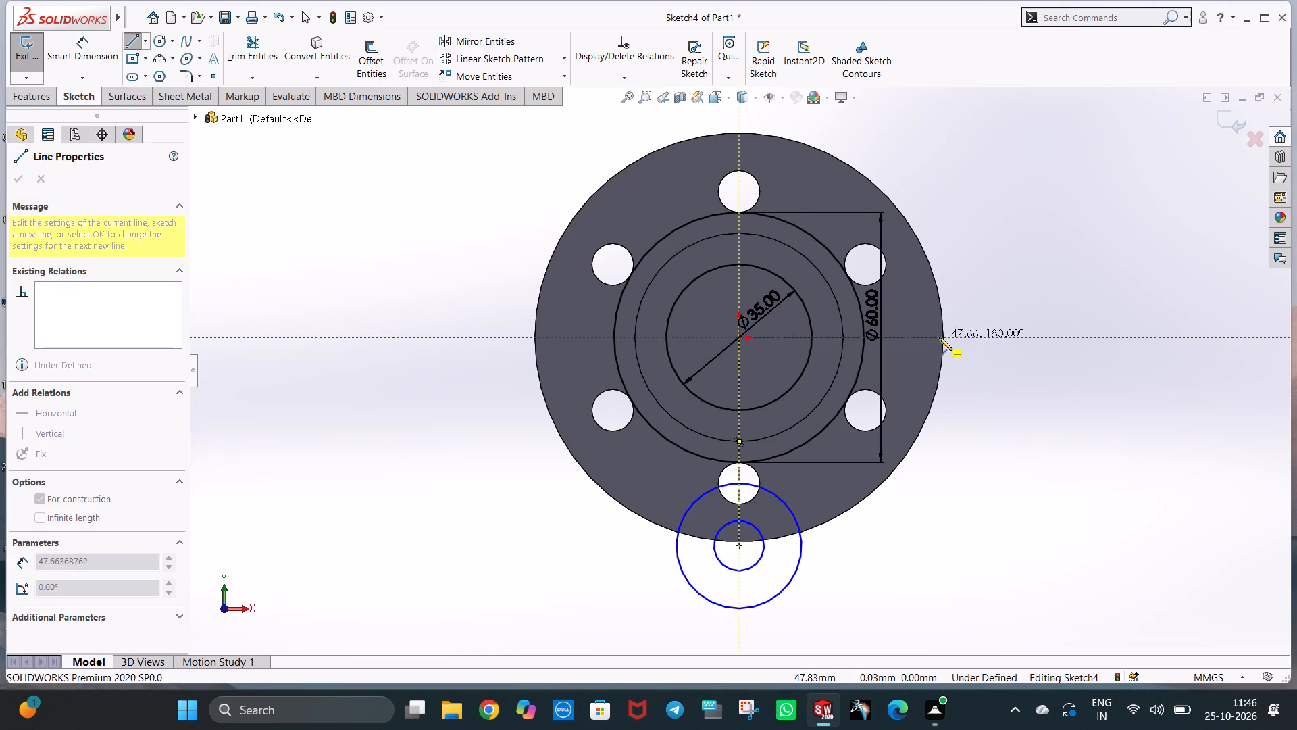
left_click(943, 337)
key("Escape")
key("Escape")
left_click(1010, 328)
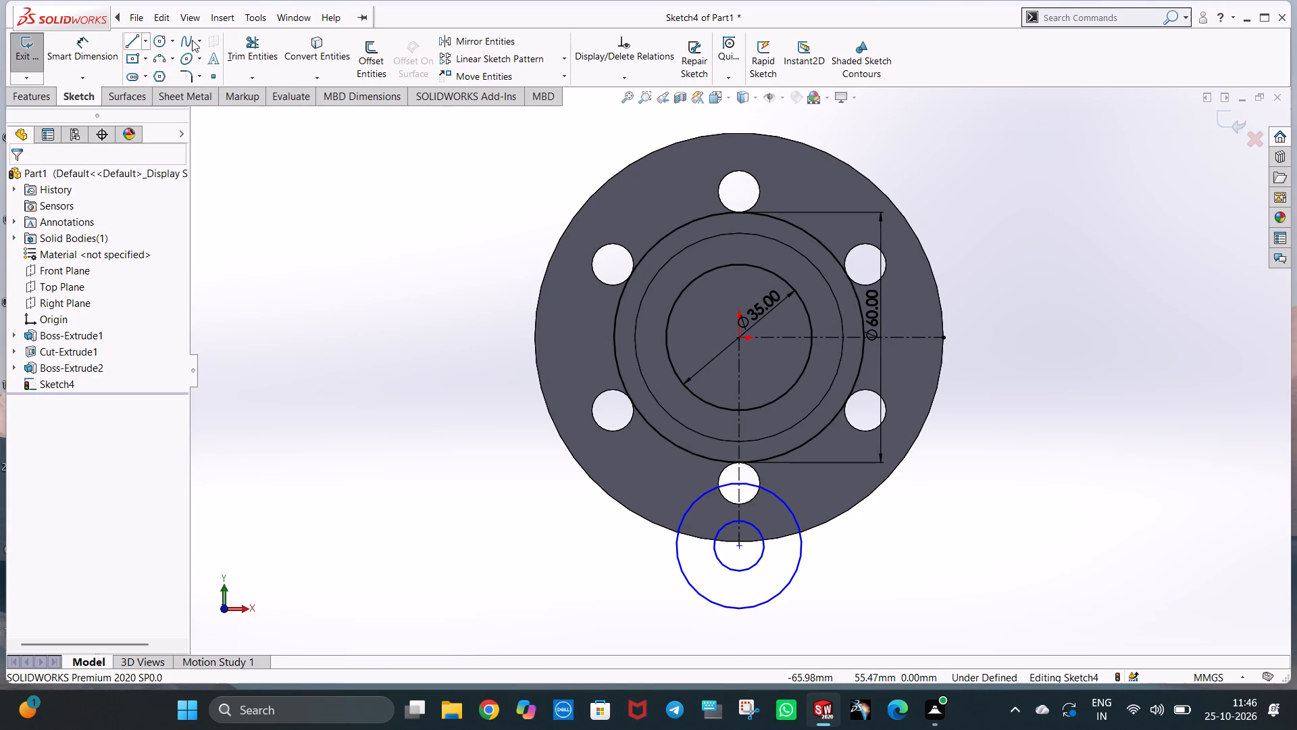
Mirror the two concentric circles at the lower centerline end about the horizontal centerline.
left_click(494, 43)
left_click(782, 500)
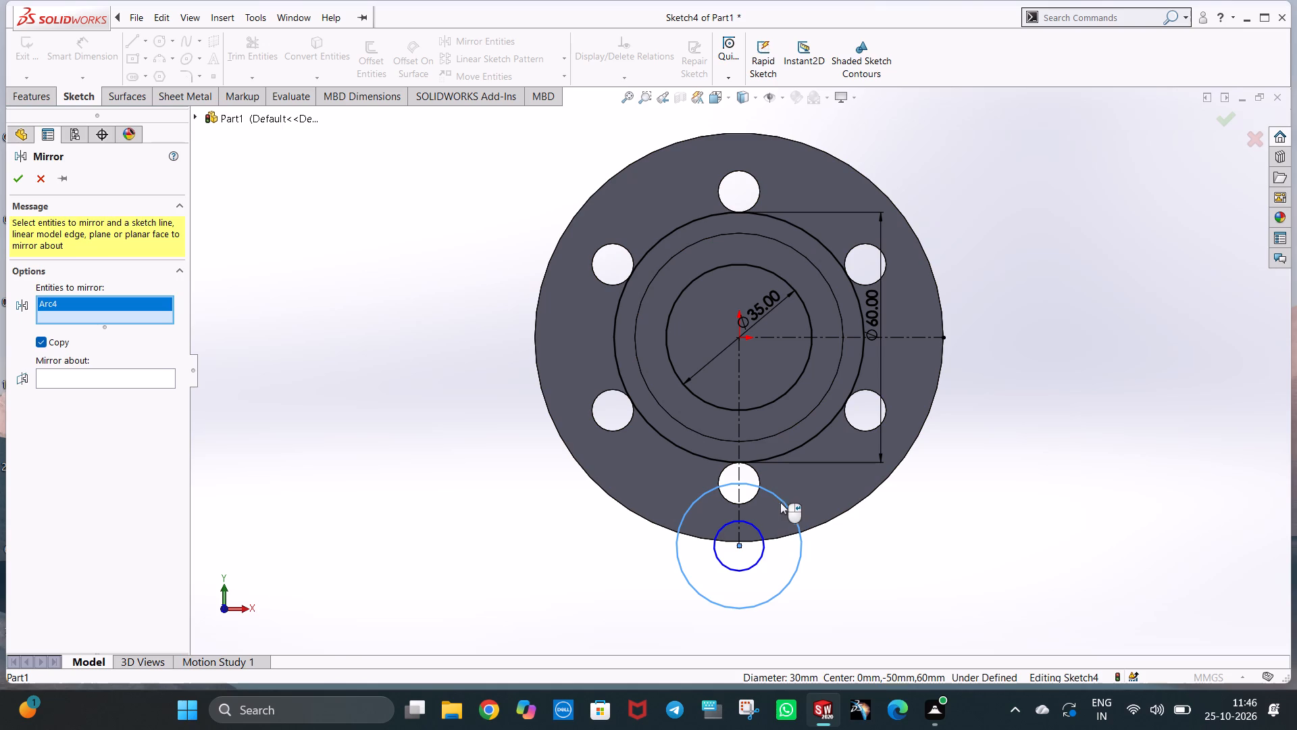
left_click(759, 529)
left_click(114, 389)
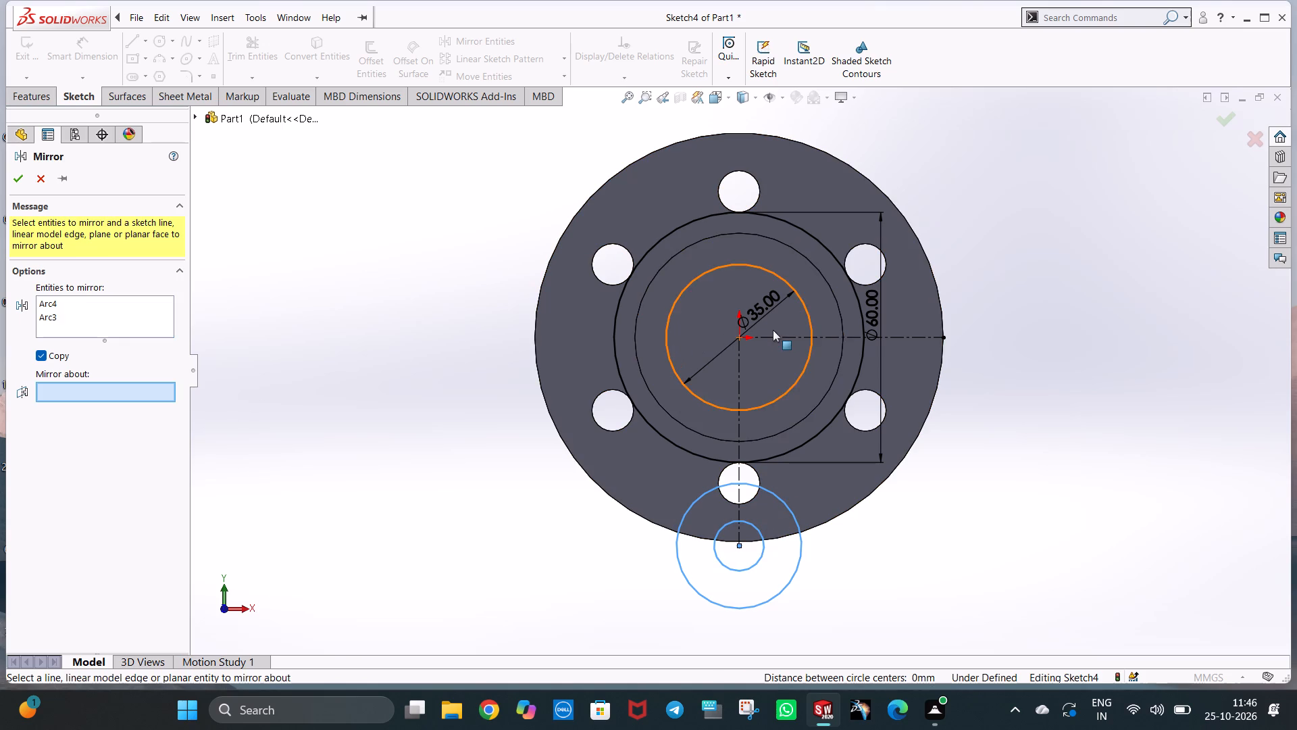
left_click(775, 335)
right_click(775, 335)
left_click(1067, 308)
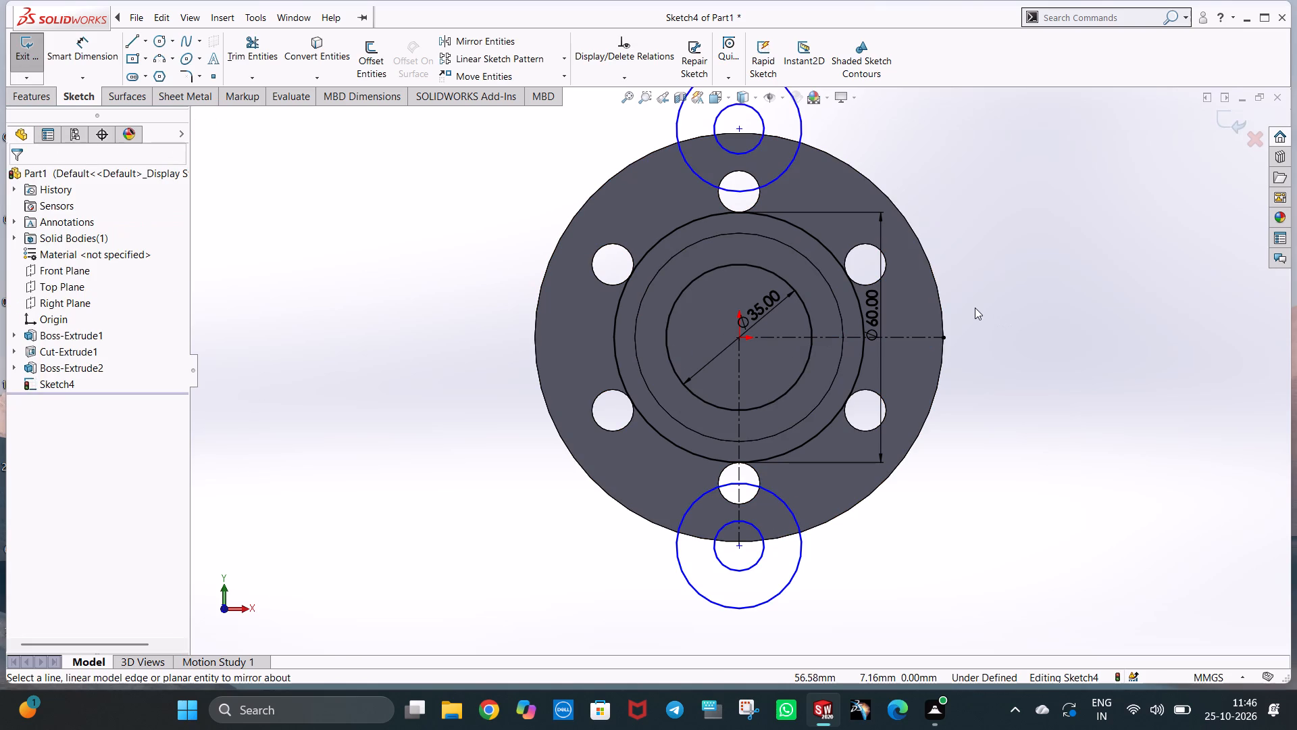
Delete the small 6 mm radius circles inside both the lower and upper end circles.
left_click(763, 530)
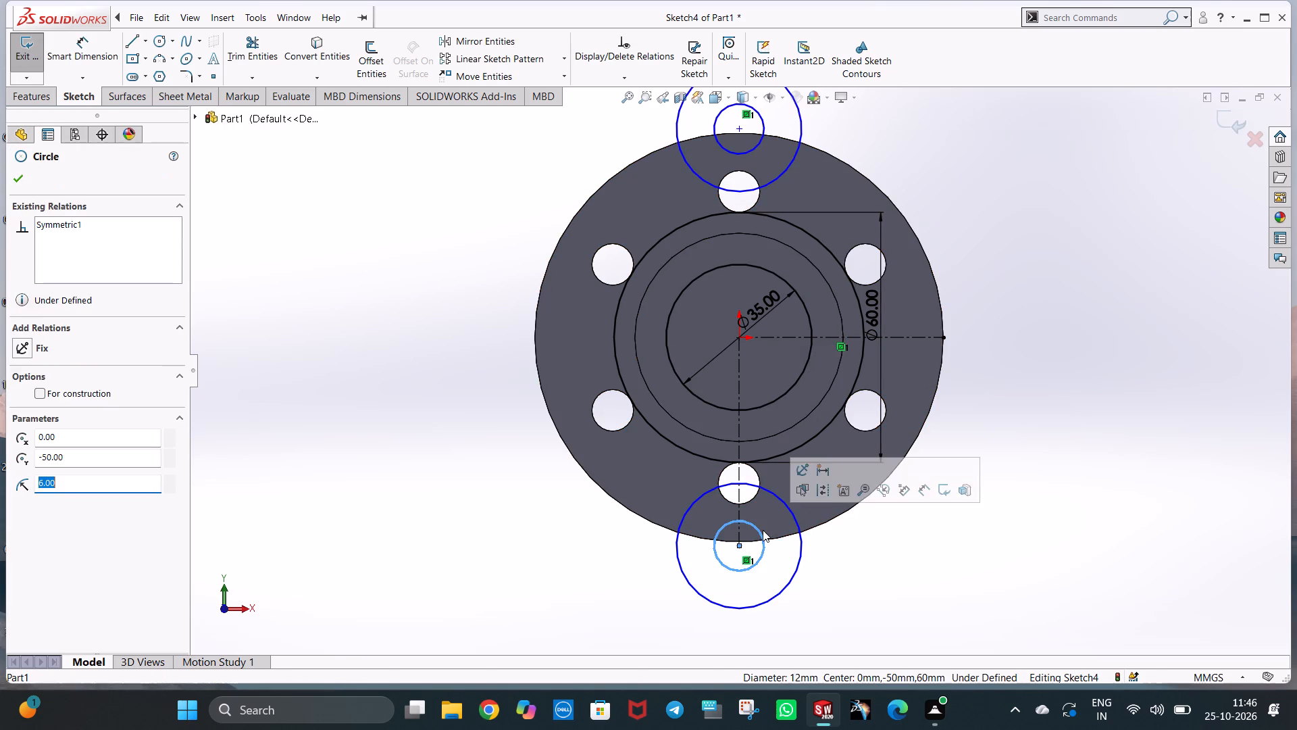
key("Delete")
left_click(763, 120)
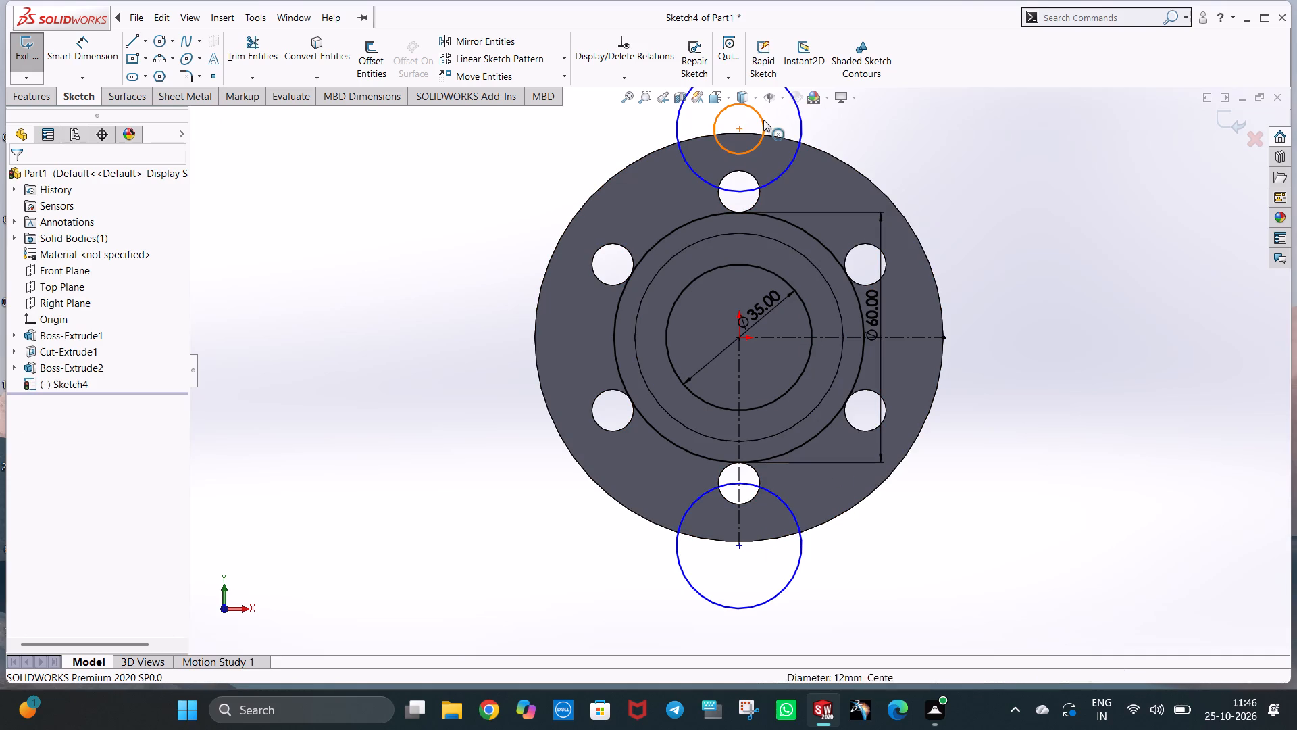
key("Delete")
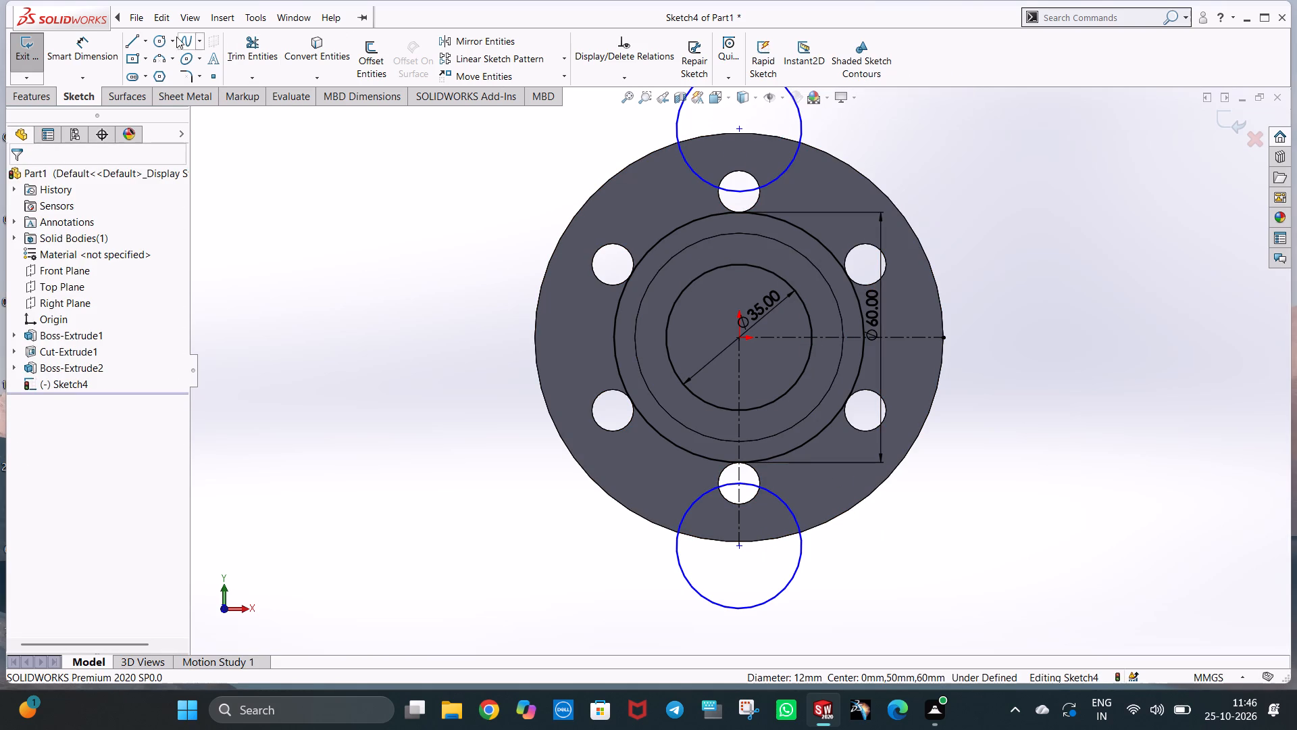
Draw a slanted line about 47.7 mm long from the 60 mm circle's left side to the lower end circle's left side.
left_click(129, 43)
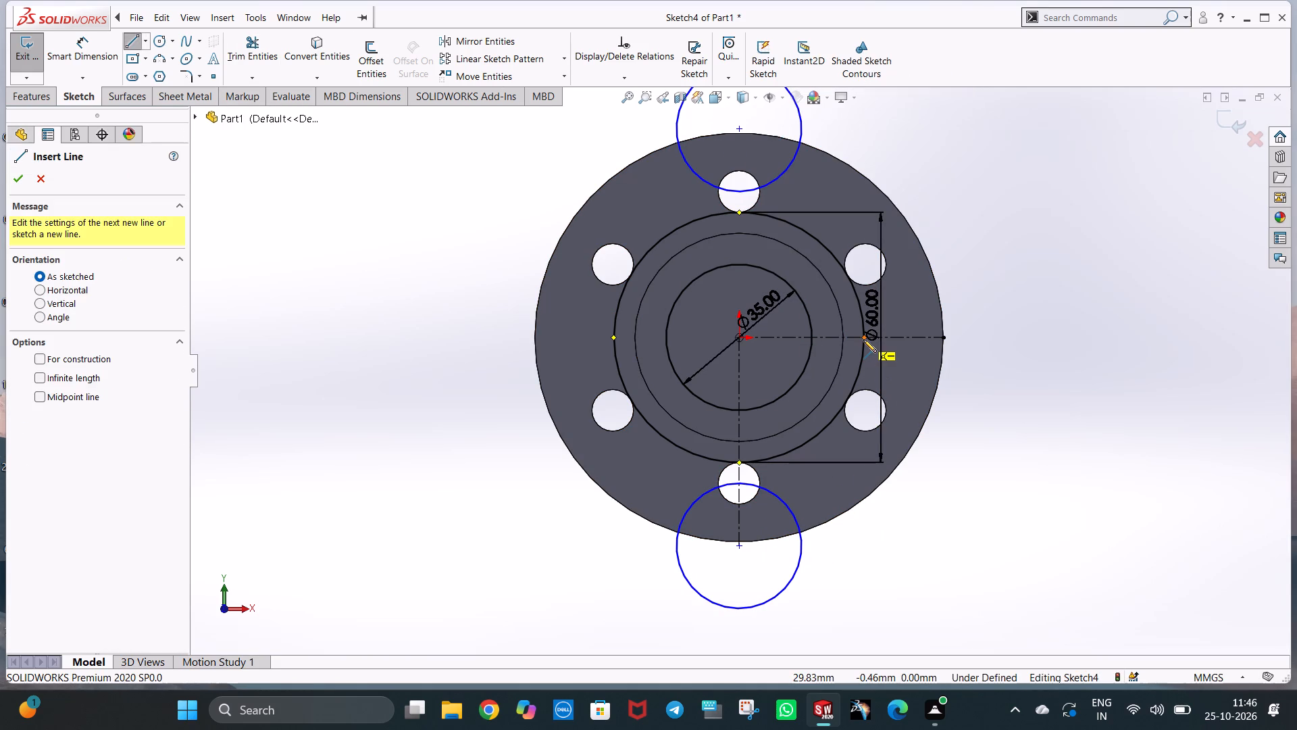
left_click(619, 372)
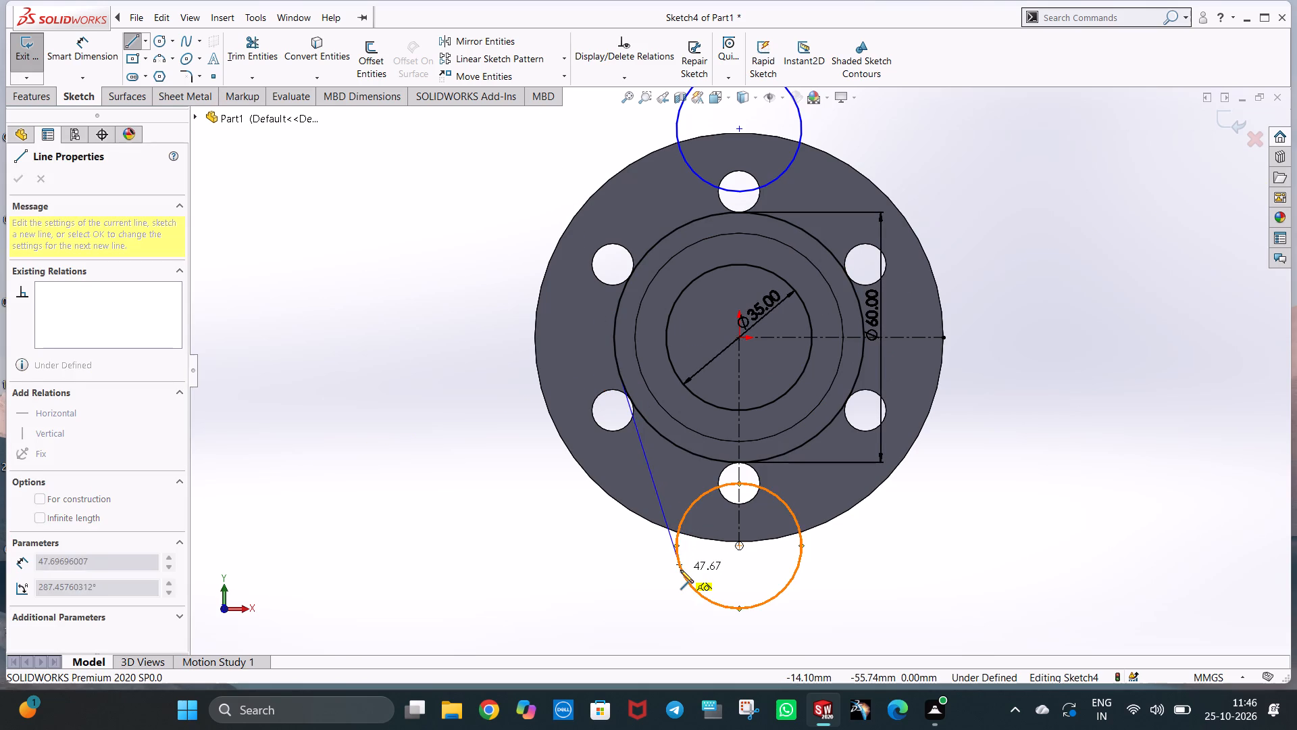
left_click(680, 570)
key("Escape")
key("Escape")
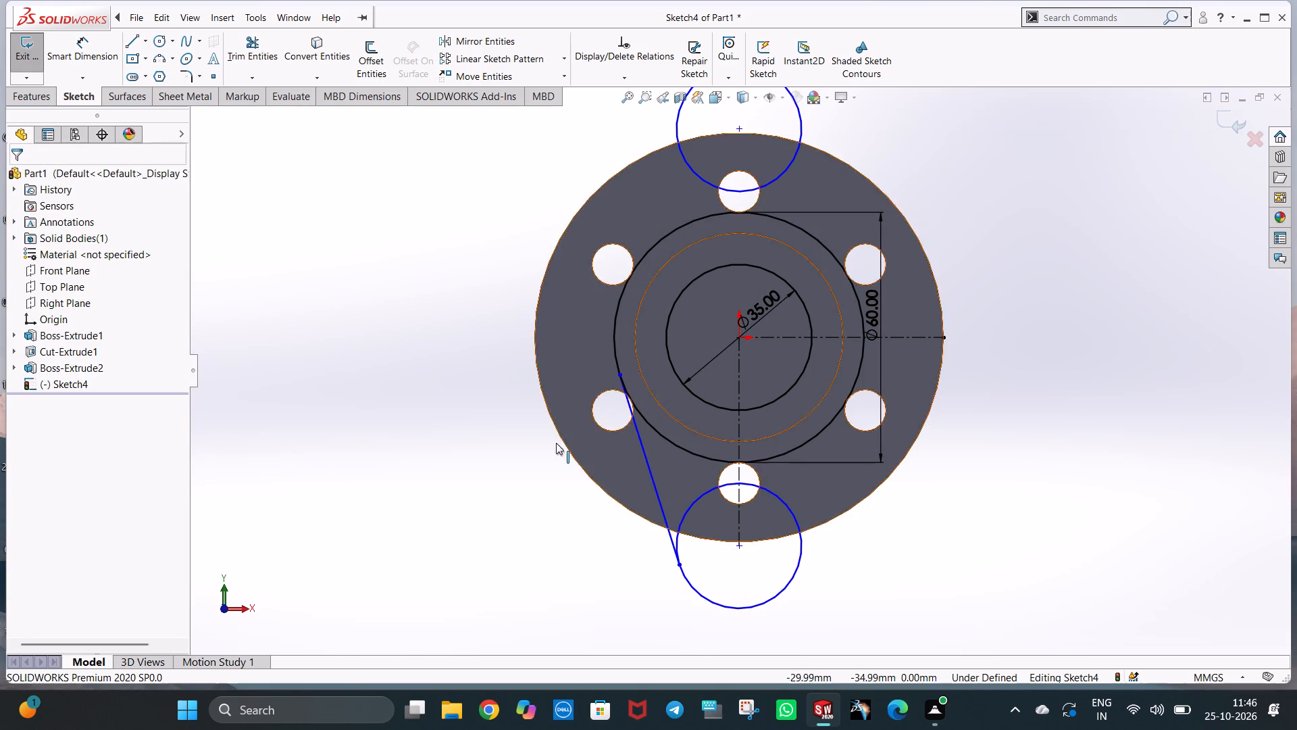
Mirror the slanted line about the vertical centerline onto the right side of the profile.
left_click(469, 44)
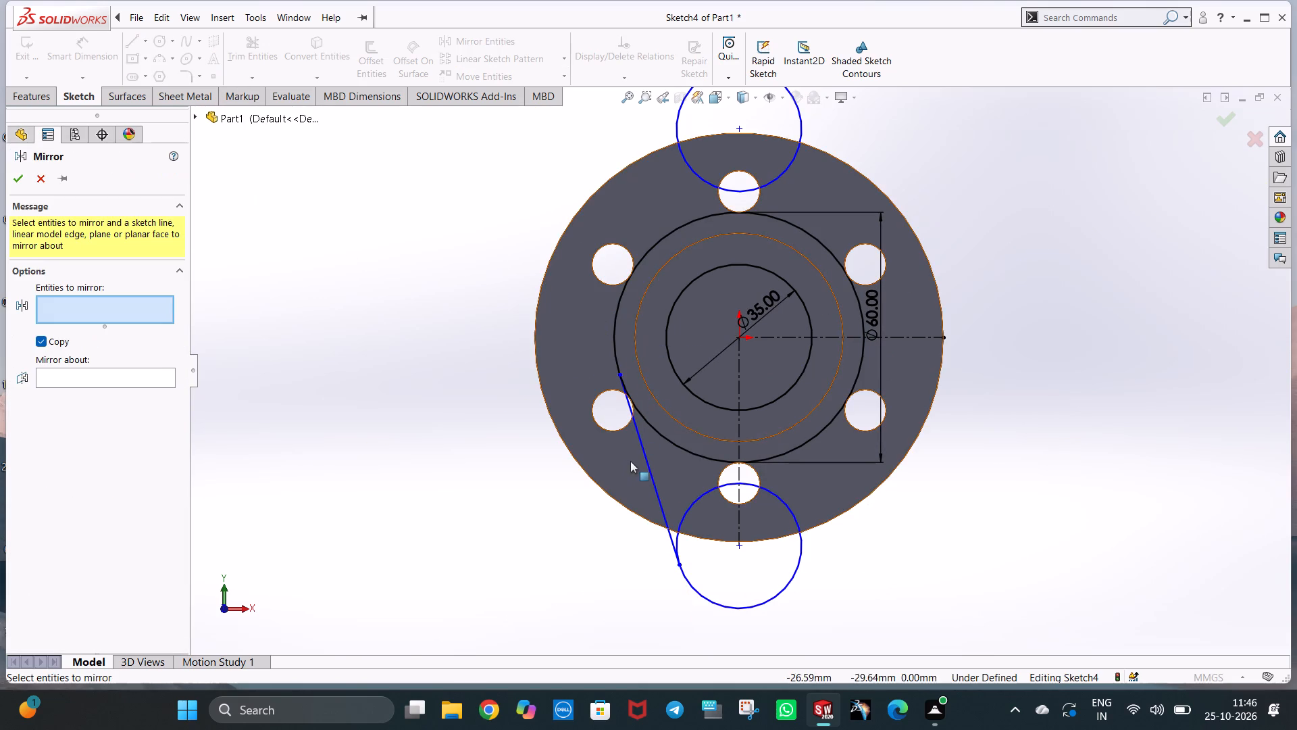
left_click(646, 461)
left_click(158, 381)
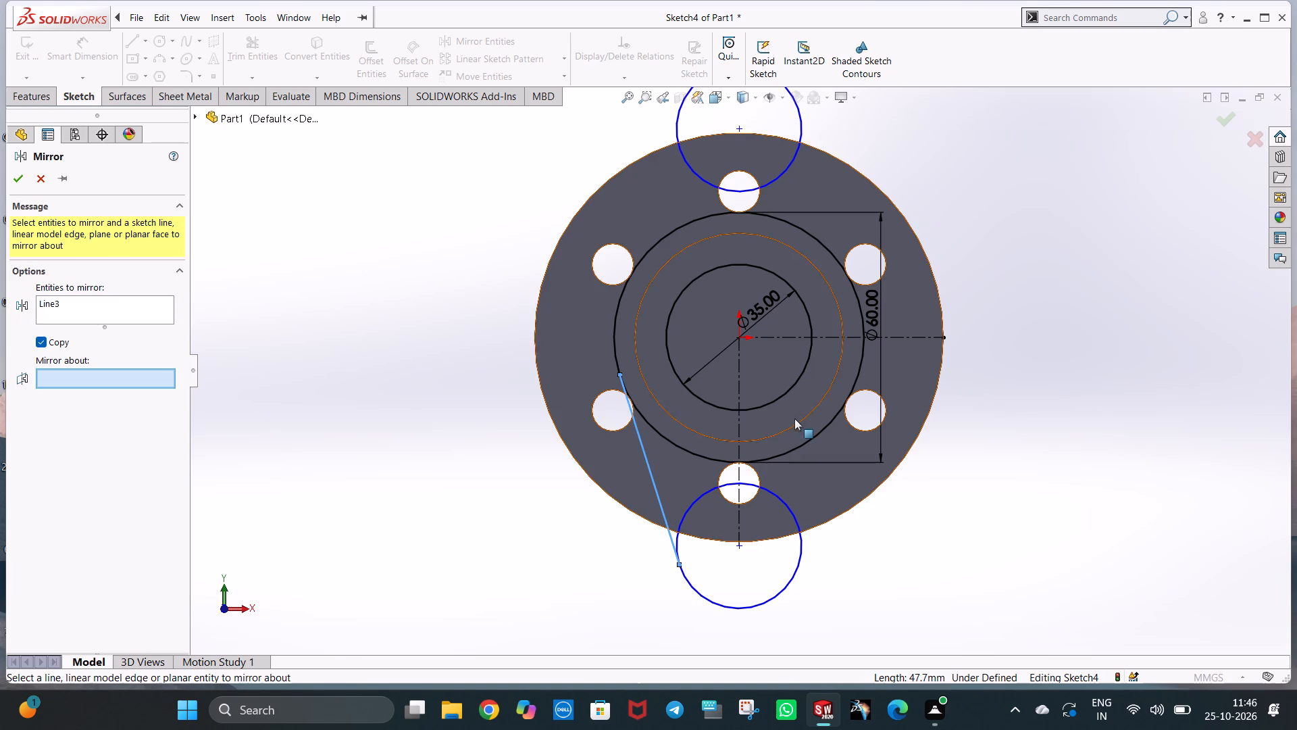
left_click(741, 368)
right_click(741, 368)
left_click(1027, 333)
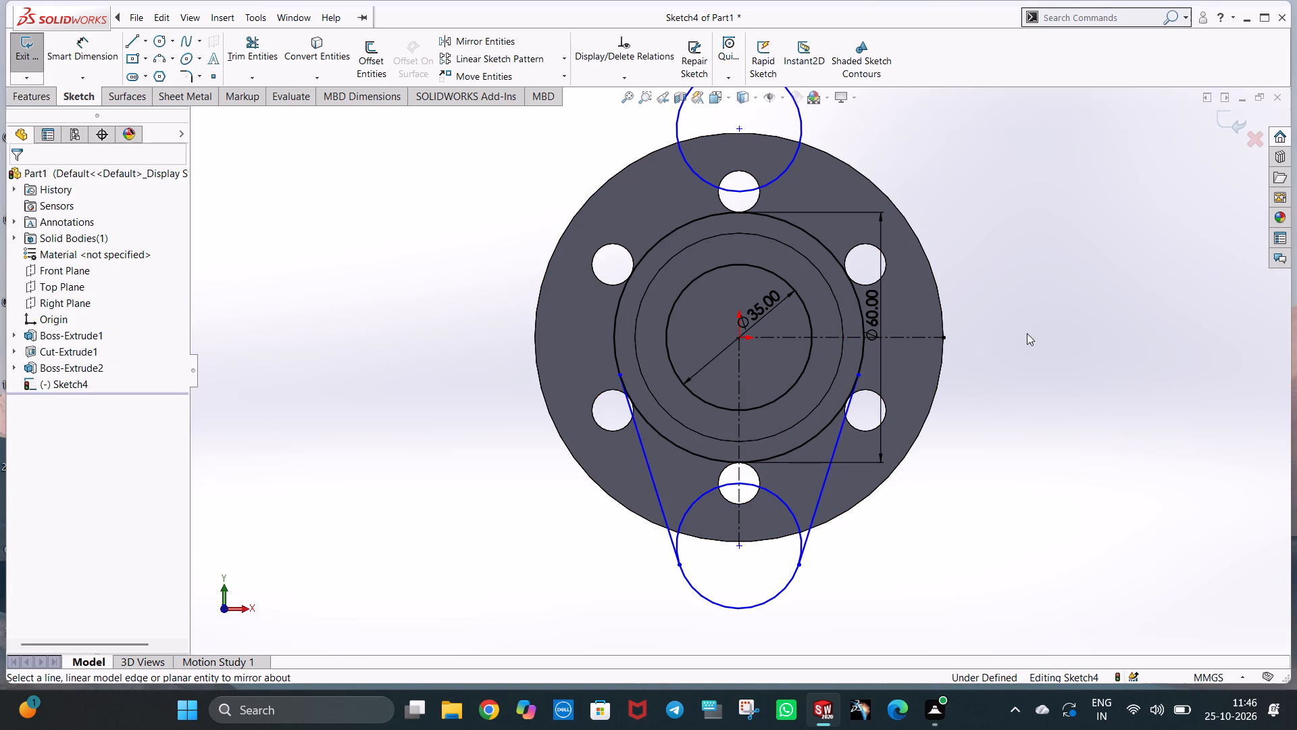
Mirror the lower left slanted line about the horizontal centerline to join the upper end circle.
scroll(881, 257, "up", 2)
scroll(852, 224, "down", 2)
left_click(522, 41)
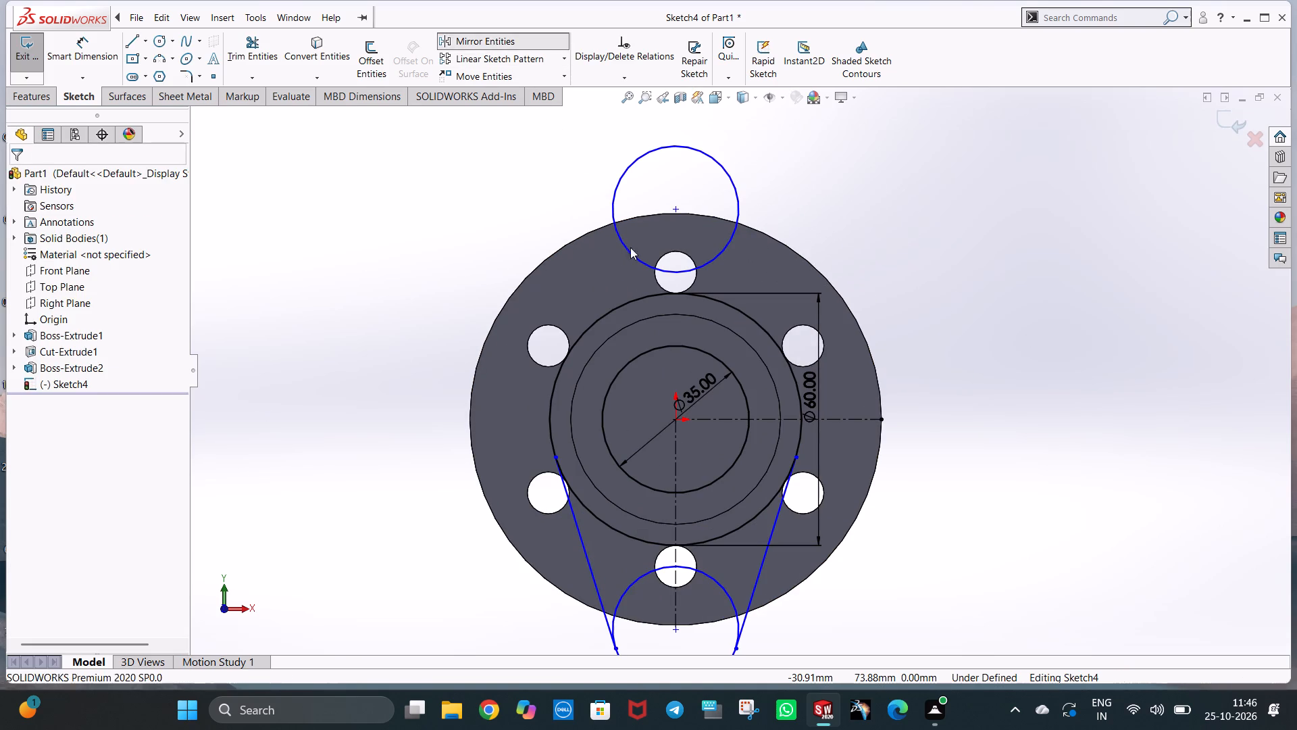
left_click(584, 558)
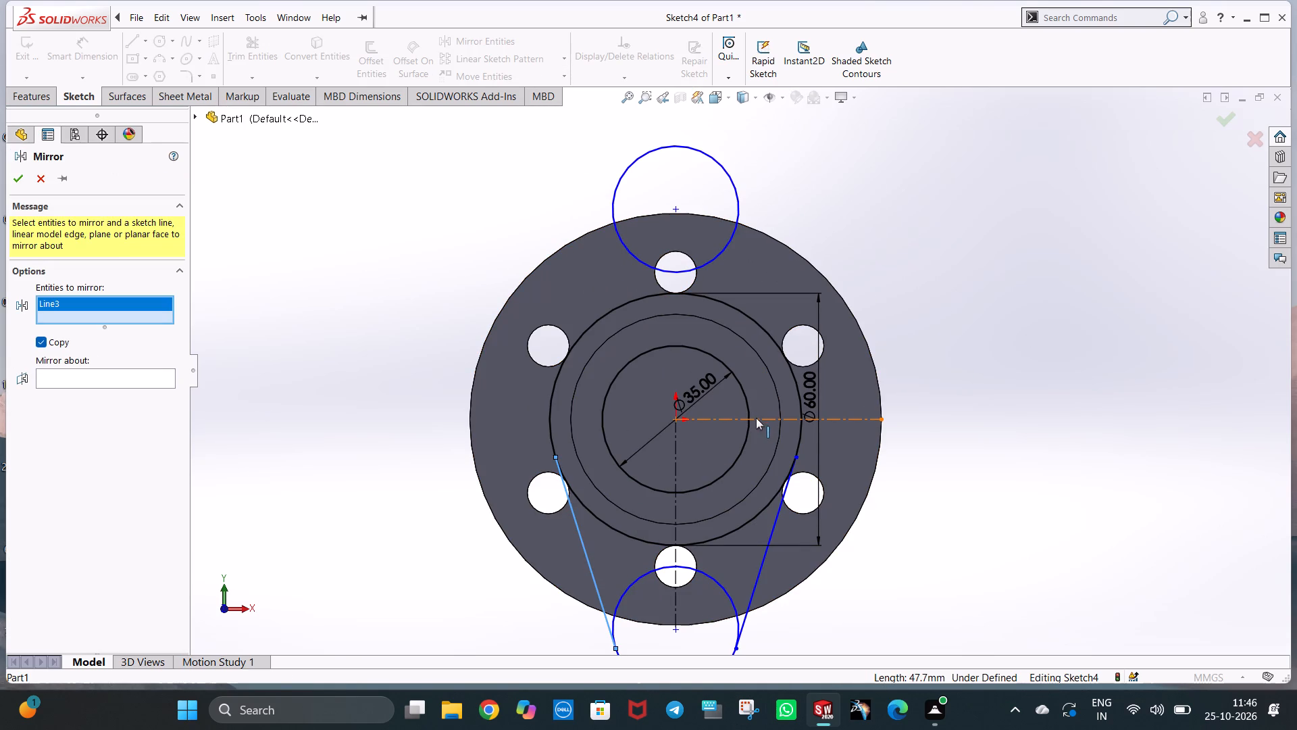
left_click(756, 418)
left_click(756, 418)
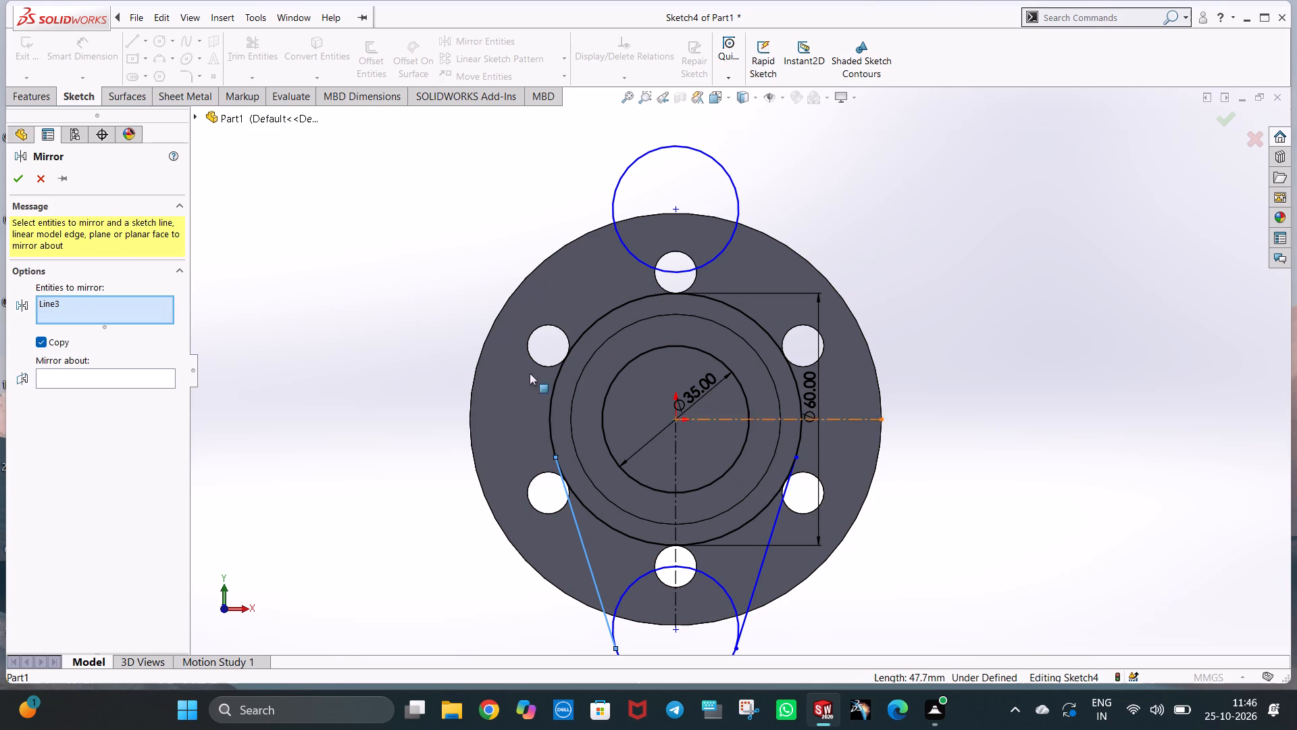
left_click(86, 380)
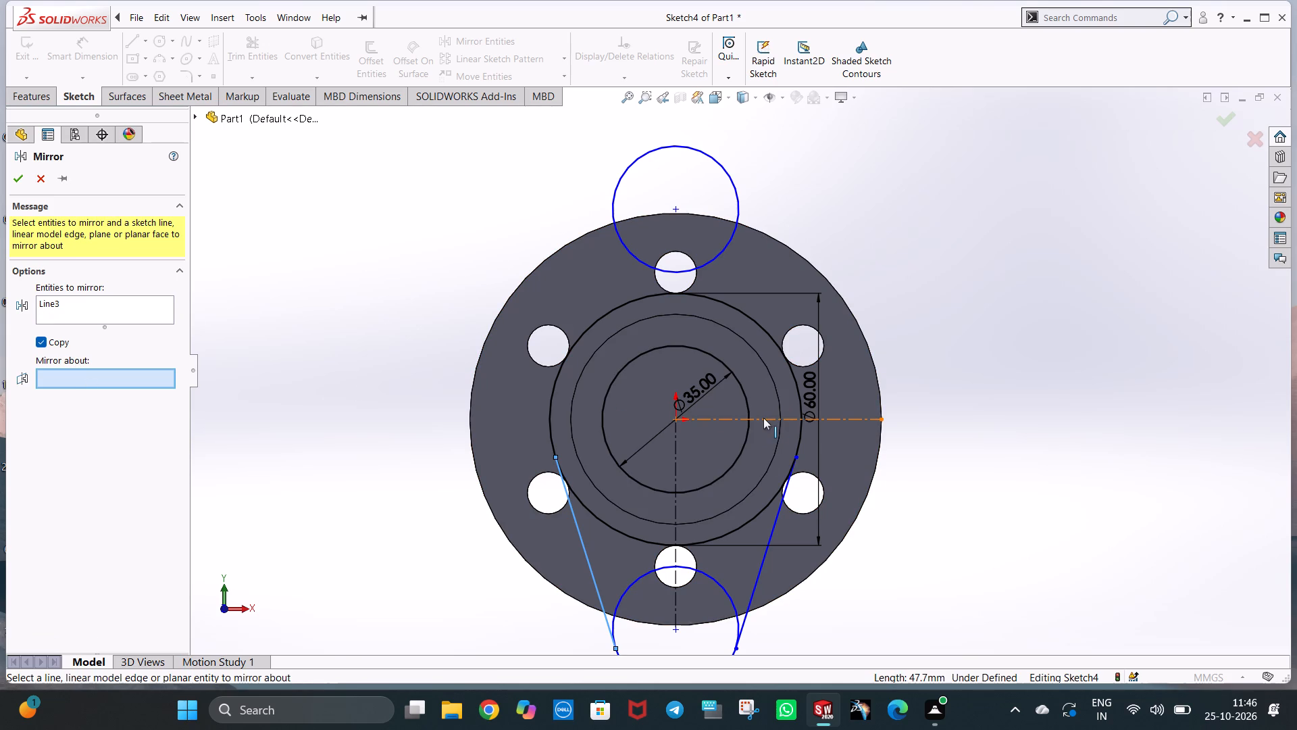
left_click(763, 418)
right_click(763, 418)
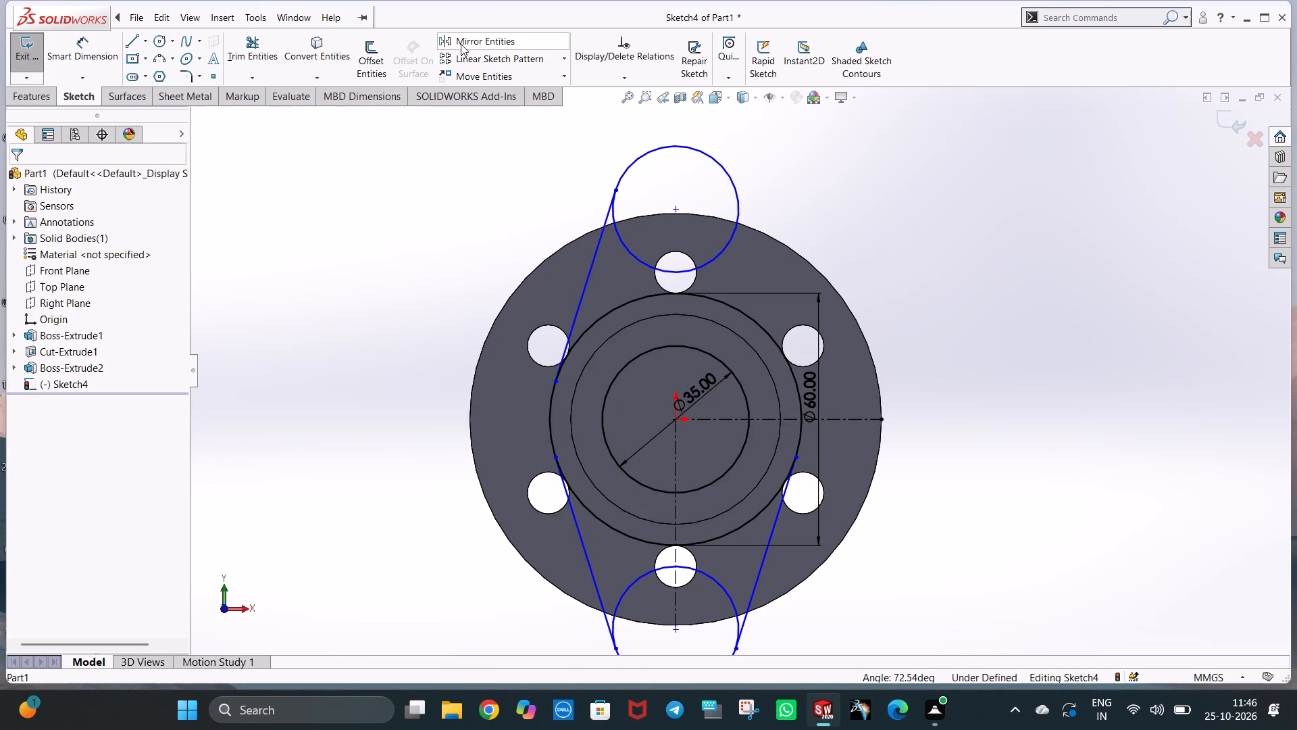
Mirror the lower right slanted line about the horizontal centerline to complete the upper right side.
left_click(461, 44)
left_click(759, 570)
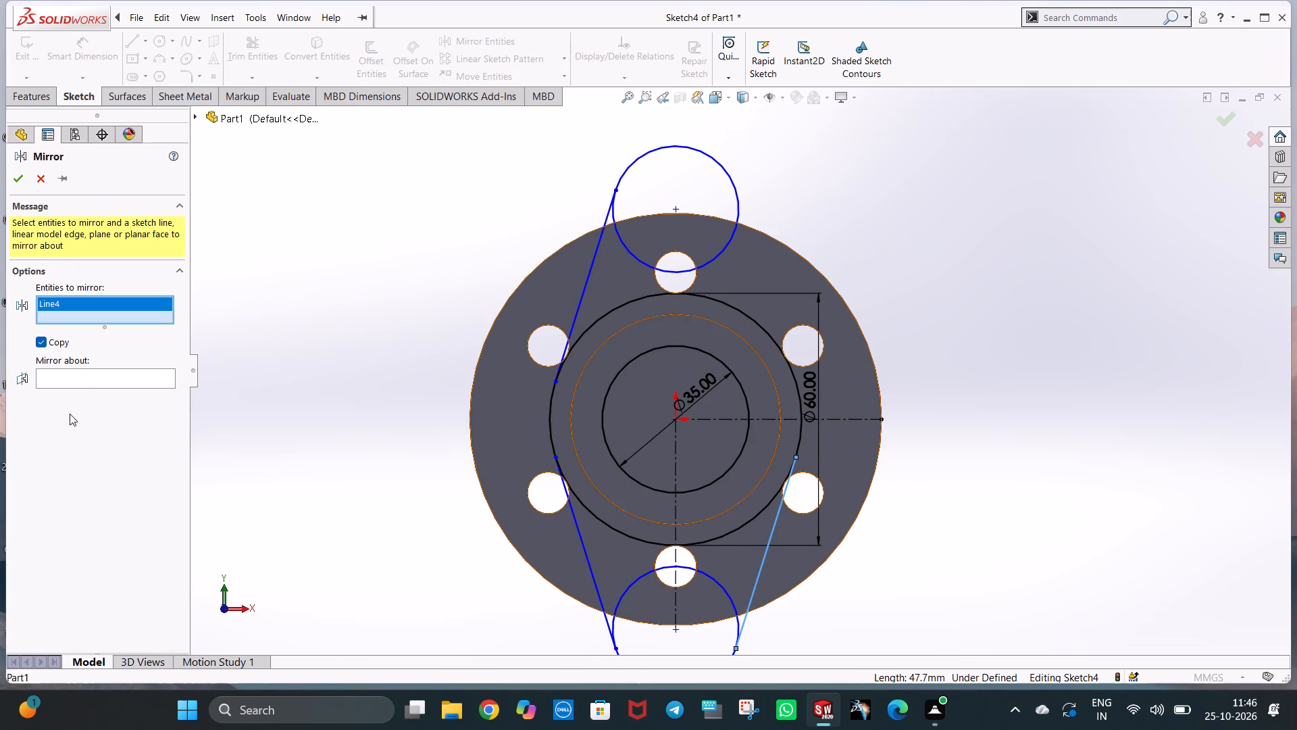
left_click(80, 381)
left_click(740, 418)
right_click(740, 418)
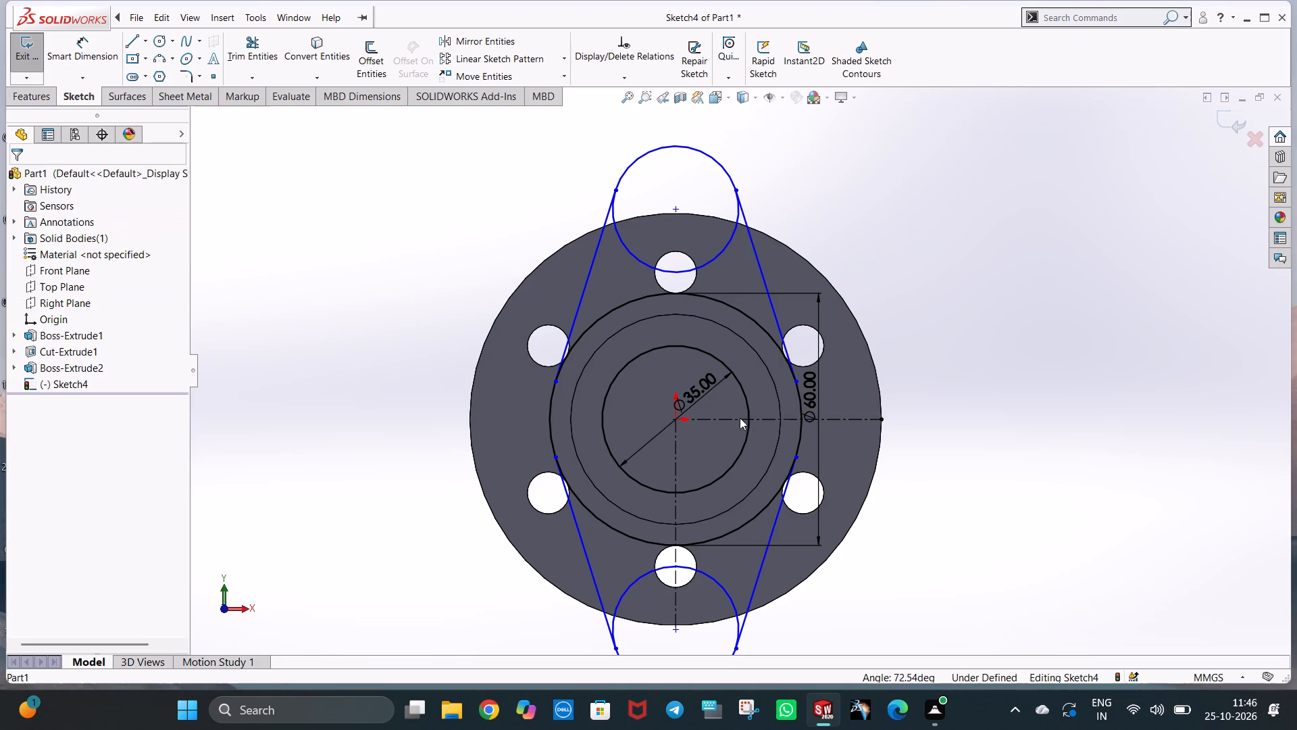
left_click(976, 366)
Trim away the inner arcs of the upper and lower end circles, leaving rounded outer ends on the profile.
left_click(838, 344)
left_click_drag(838, 342, 816, 352)
middle_click_drag(838, 342, 807, 366)
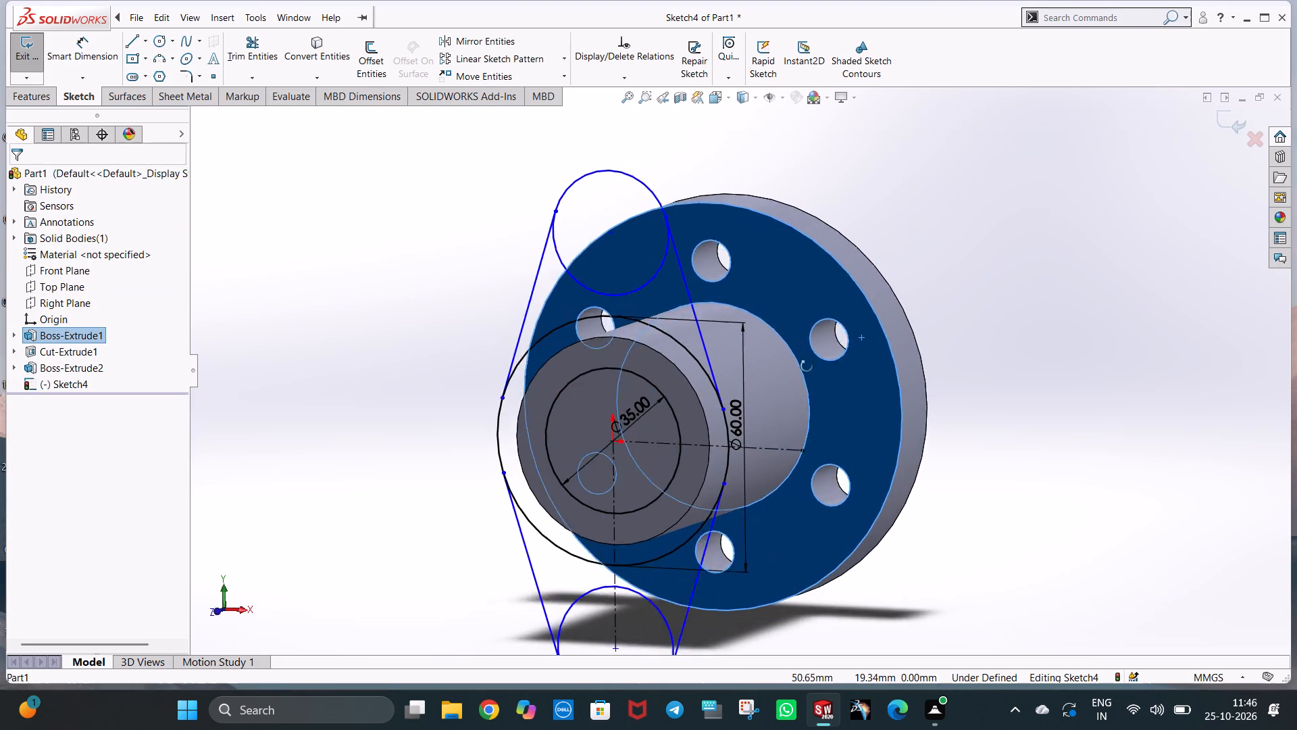
middle_click_drag(807, 366, 828, 343)
left_click(266, 64)
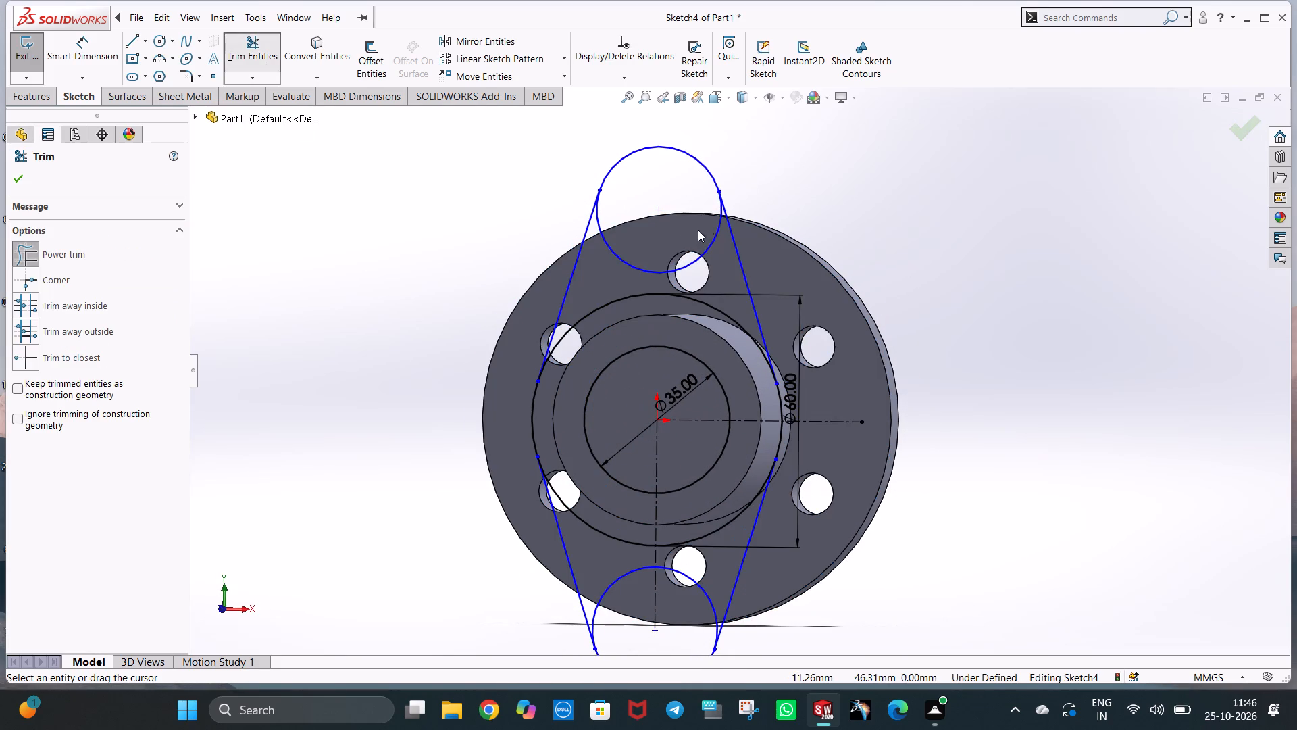
left_click_drag(682, 237, 623, 276)
left_click_drag(638, 593, 629, 568)
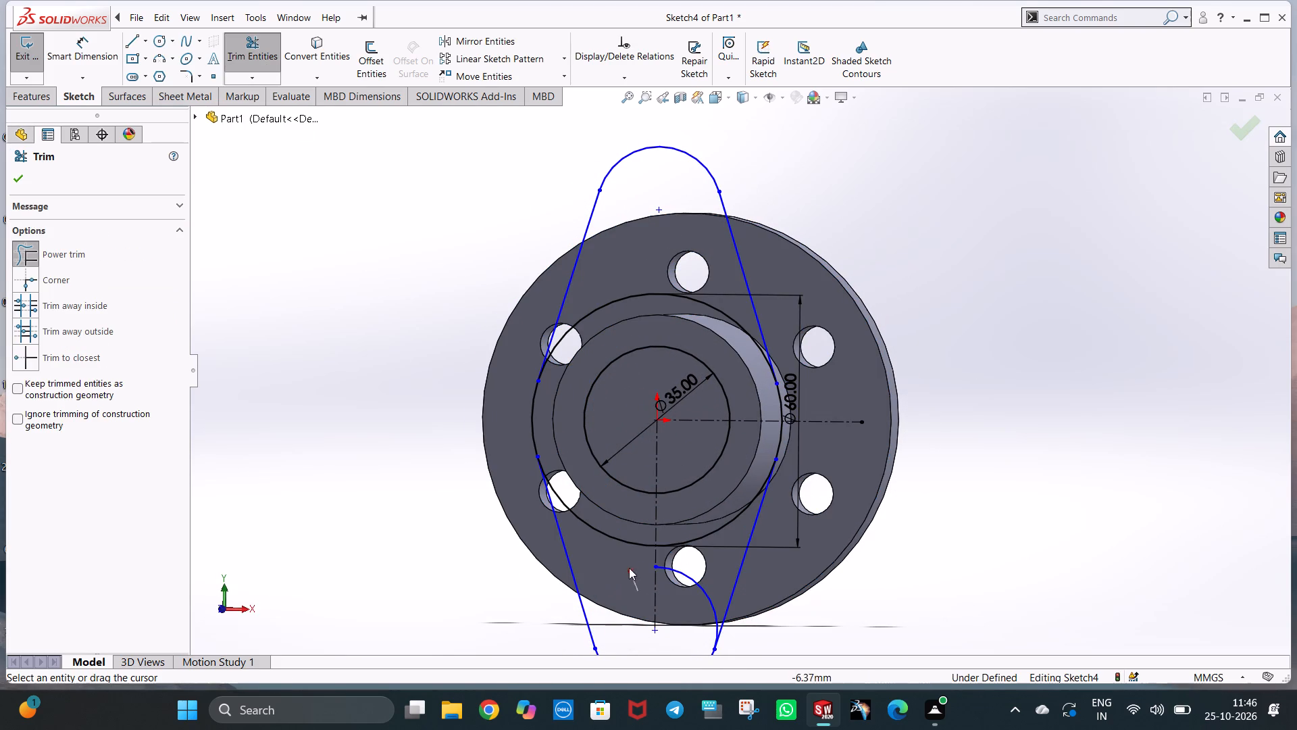
left_click_drag(629, 568, 624, 556)
left_click_drag(726, 579, 696, 616)
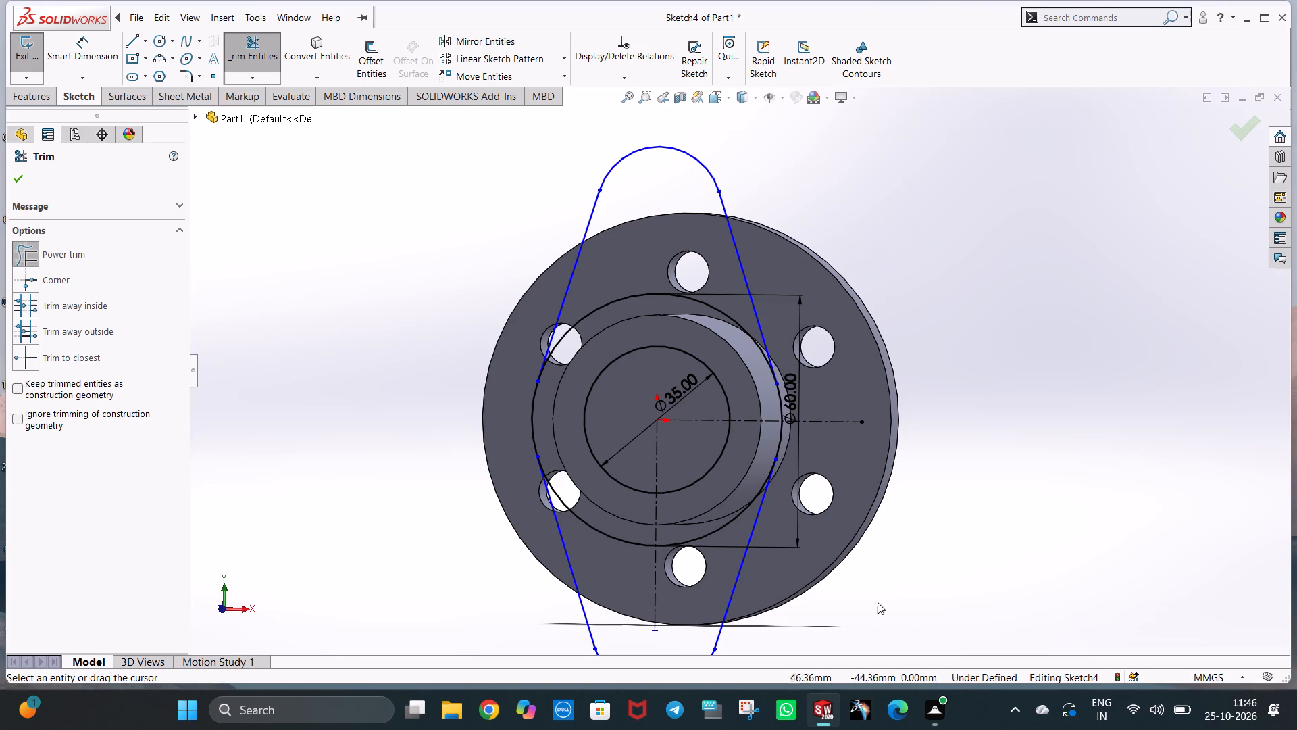
left_click(947, 542)
Trim away the upper and lower arcs of the 60 mm circle, keeping only its side arcs between the slanted lines.
scroll(952, 542, "up", 2)
middle_click_drag(899, 504, 854, 572)
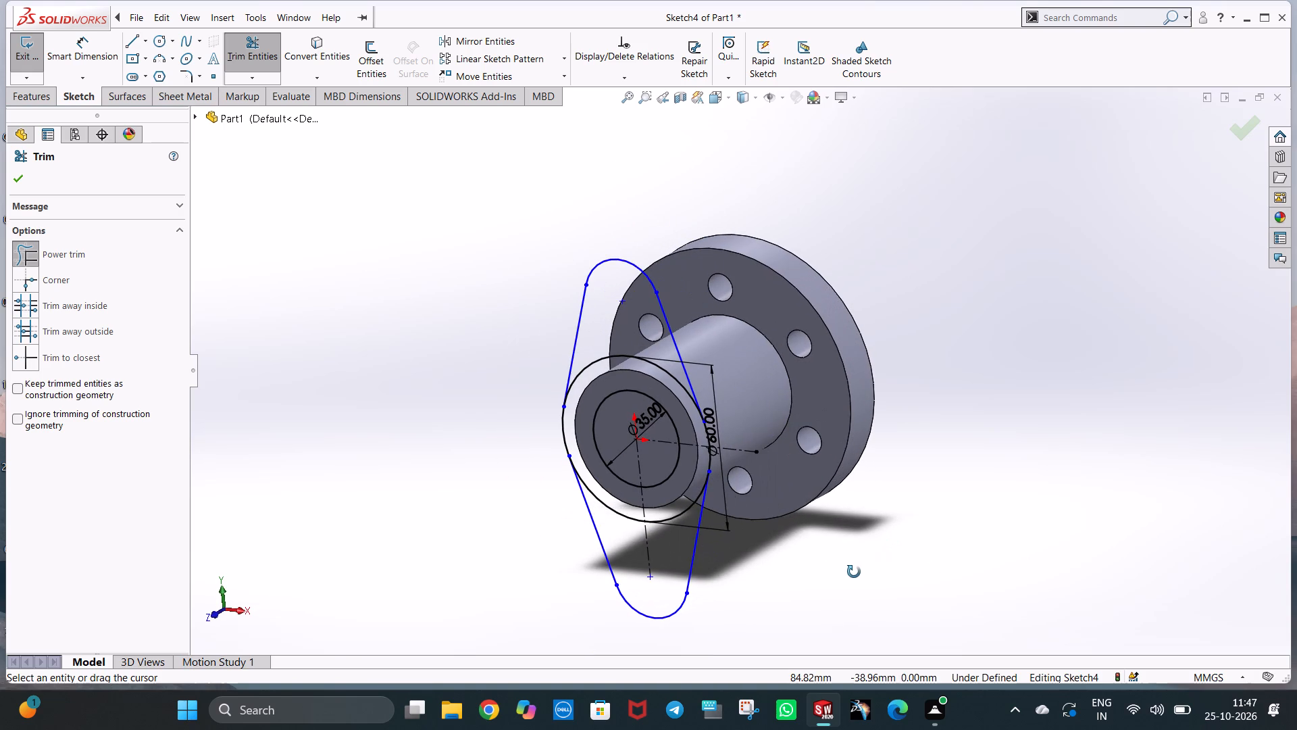
middle_click_drag(854, 572, 857, 570)
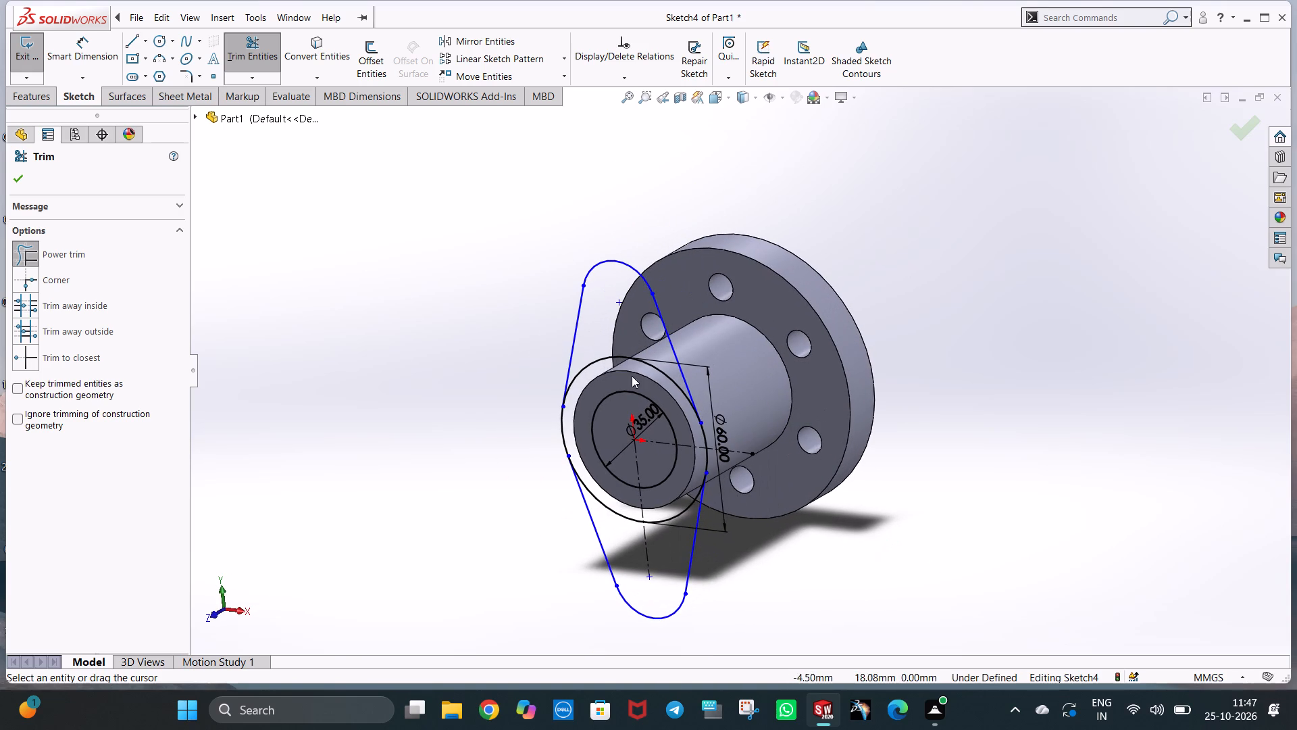
key("ctrl+8")
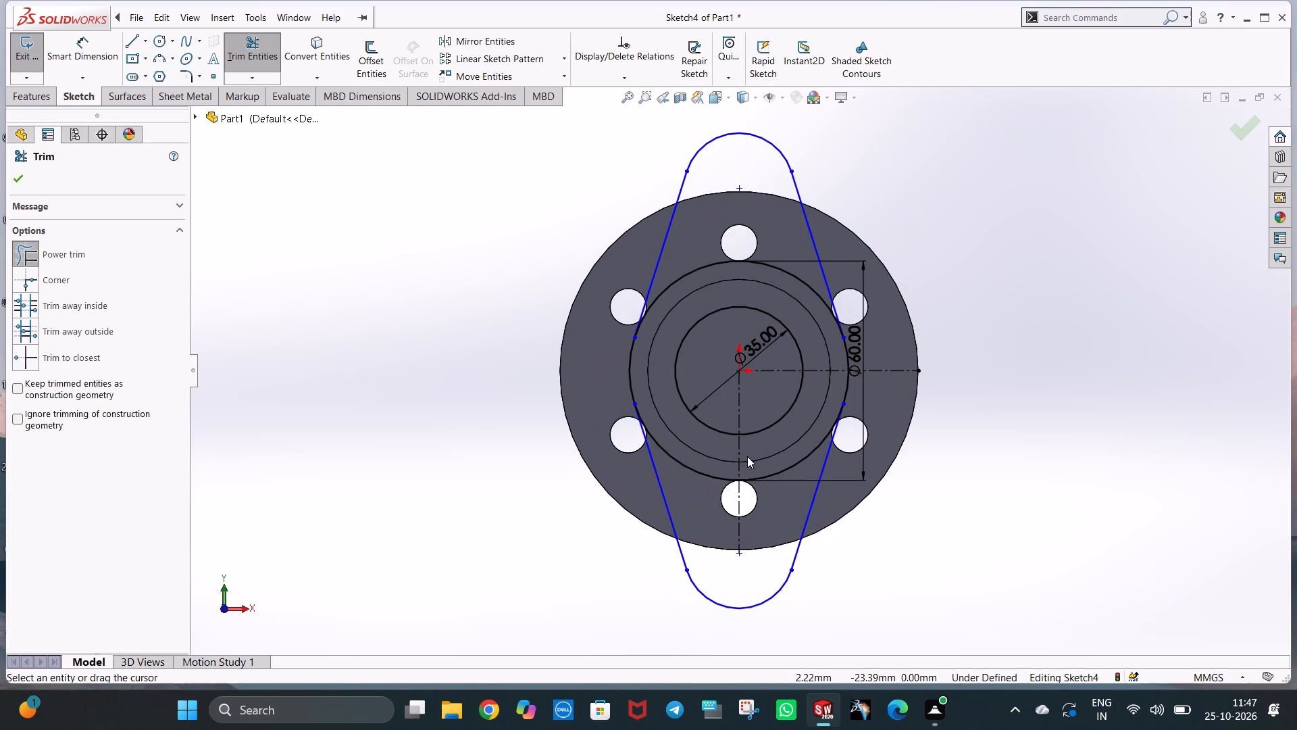
left_click_drag(680, 257, 685, 282)
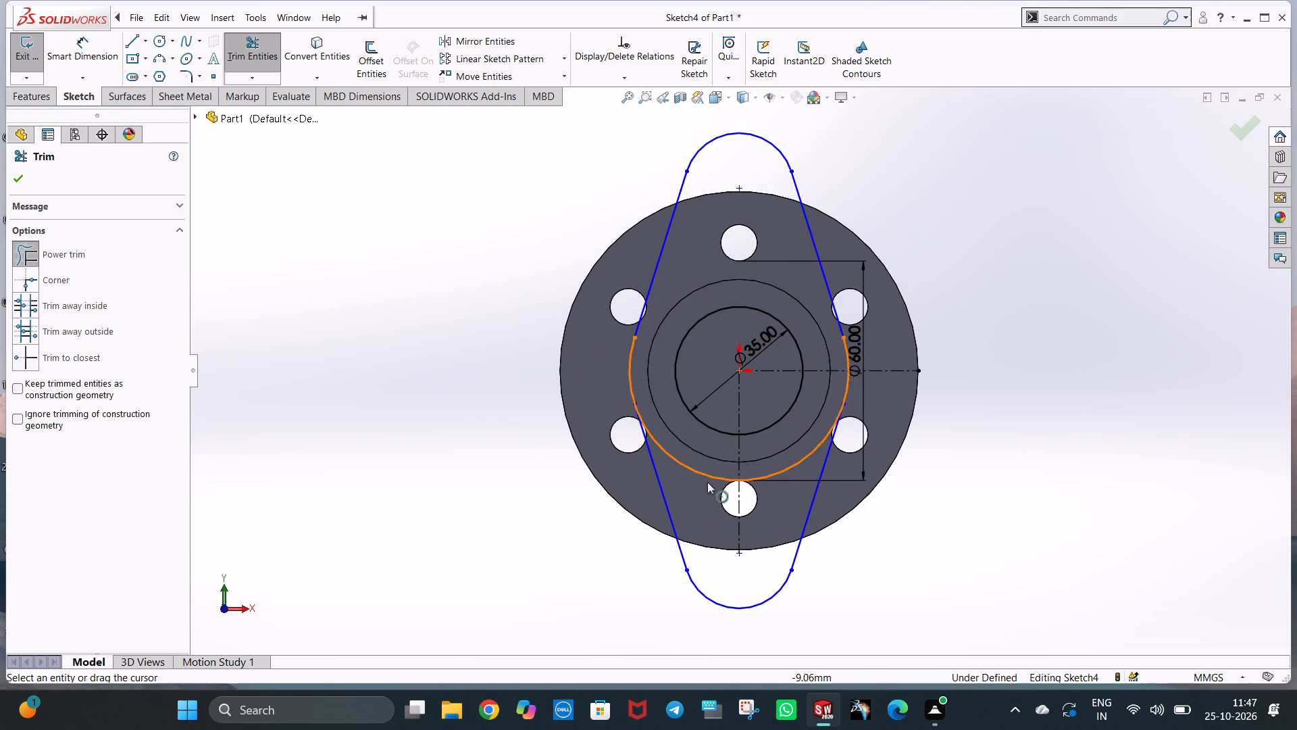
left_click_drag(703, 499, 703, 468)
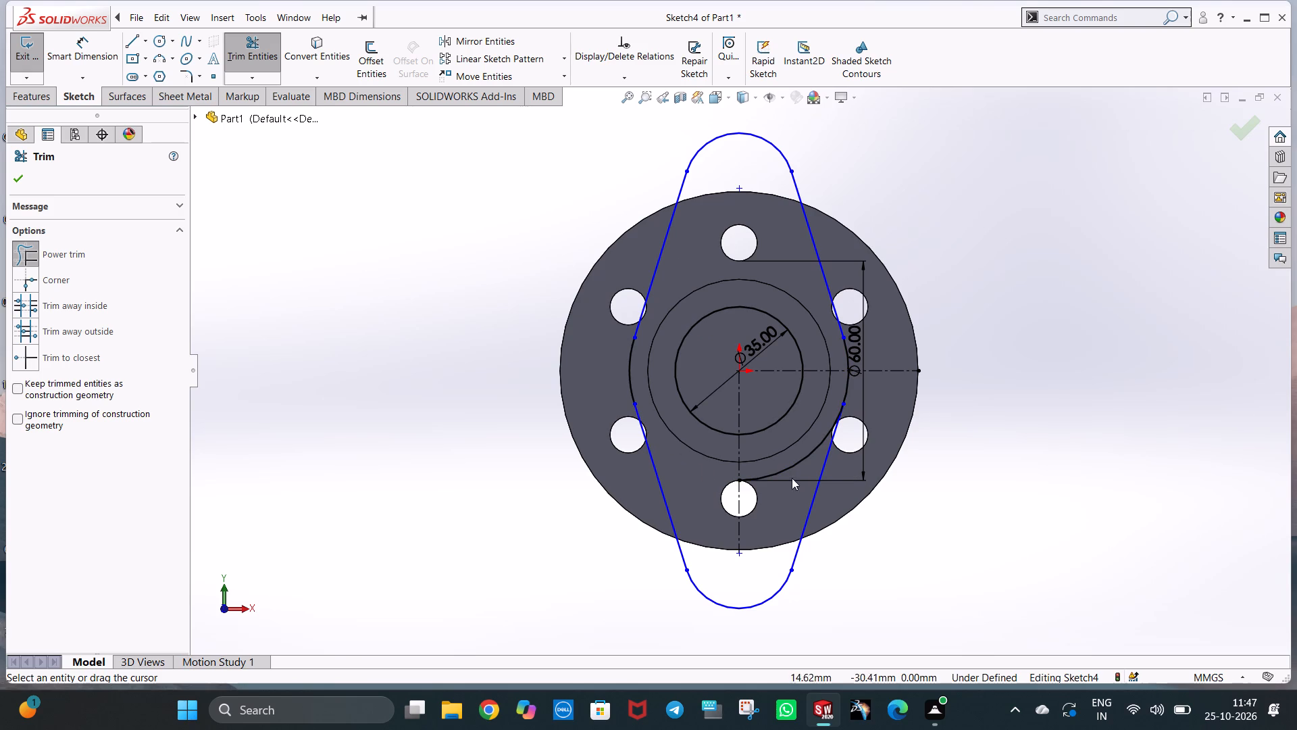
left_click_drag(796, 472, 799, 453)
Delete the 35 mm circle from the center of the oval profile.
middle_click_drag(1034, 404, 969, 430)
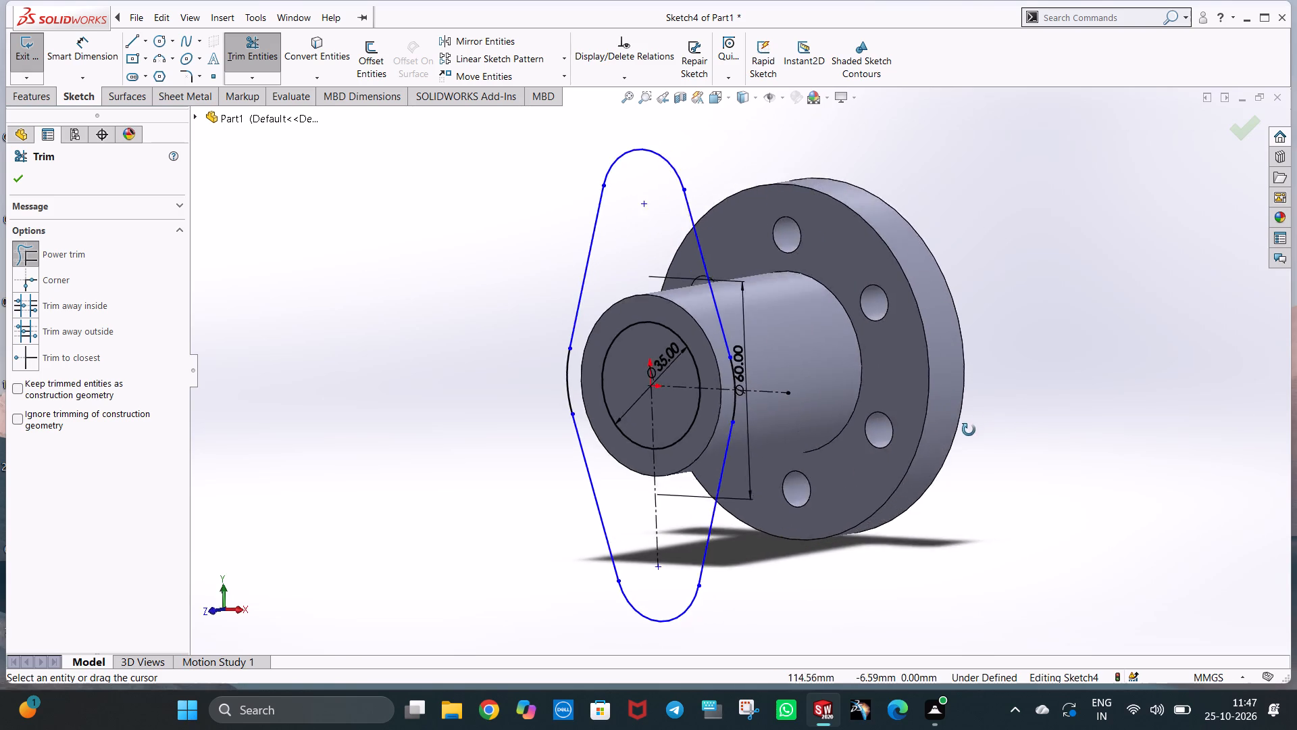
middle_click_drag(969, 430, 972, 479)
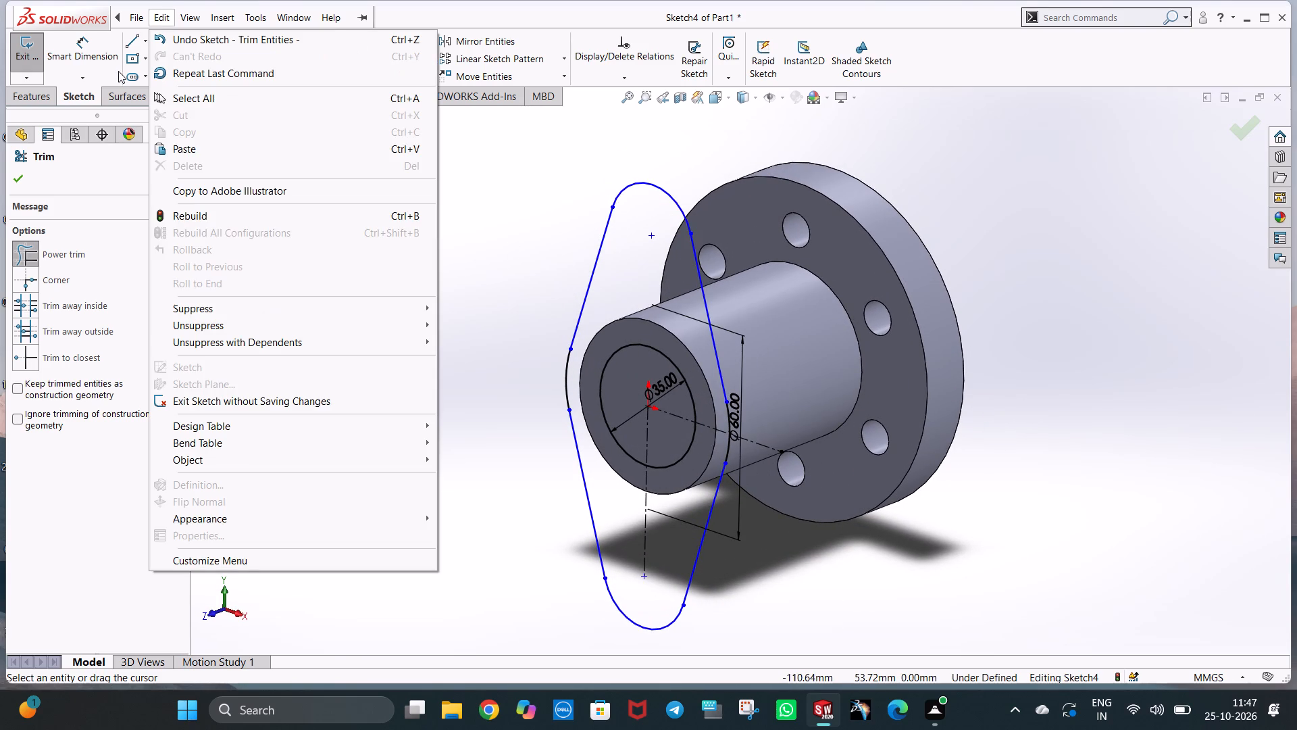
left_click(497, 237)
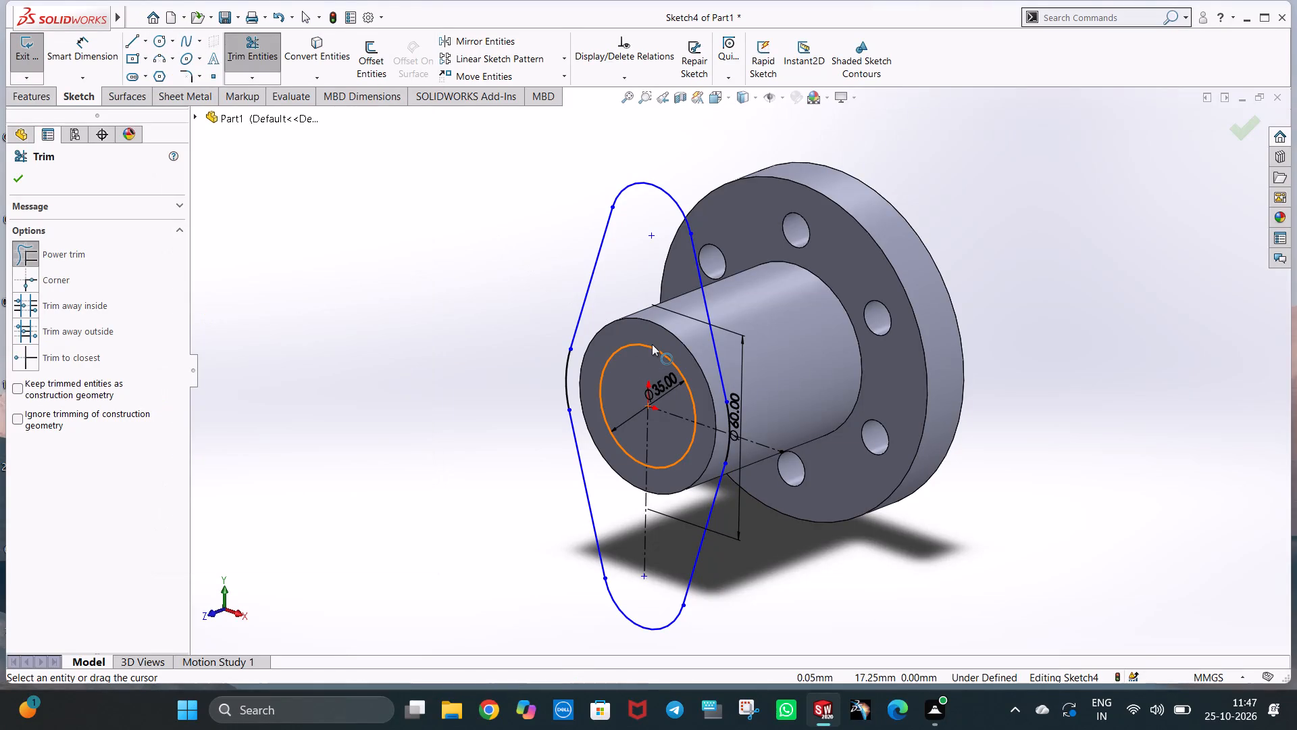
left_click(652, 344)
key("Delete")
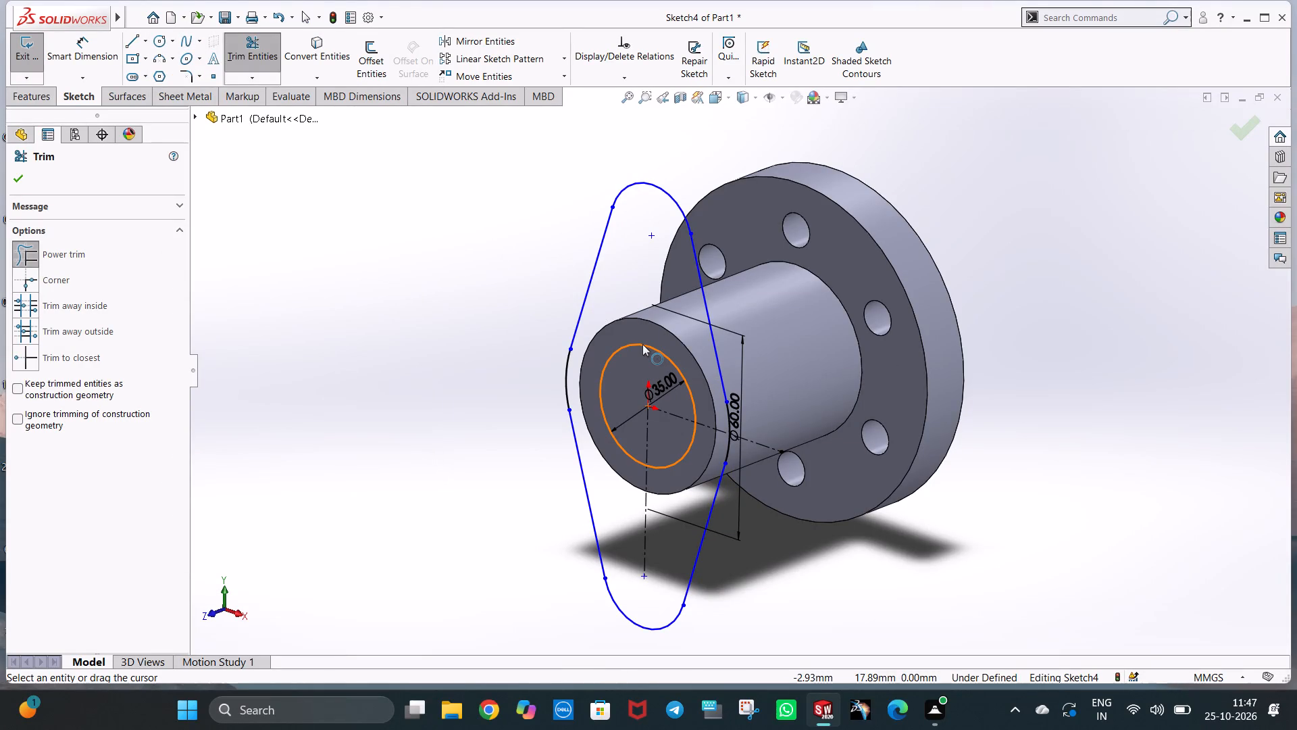
left_click(642, 344)
key("Delete")
left_click(513, 305)
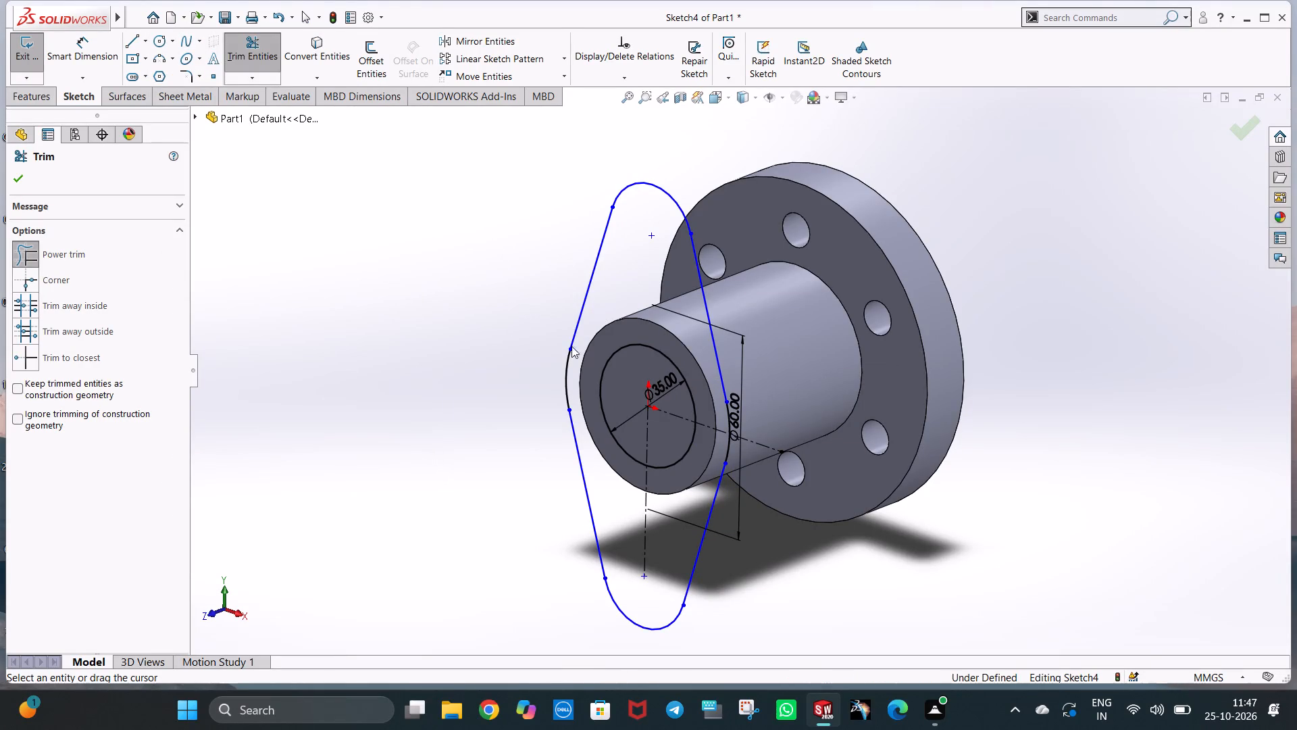
left_click(639, 345)
left_click(380, 274)
key("Escape")
key("Escape")
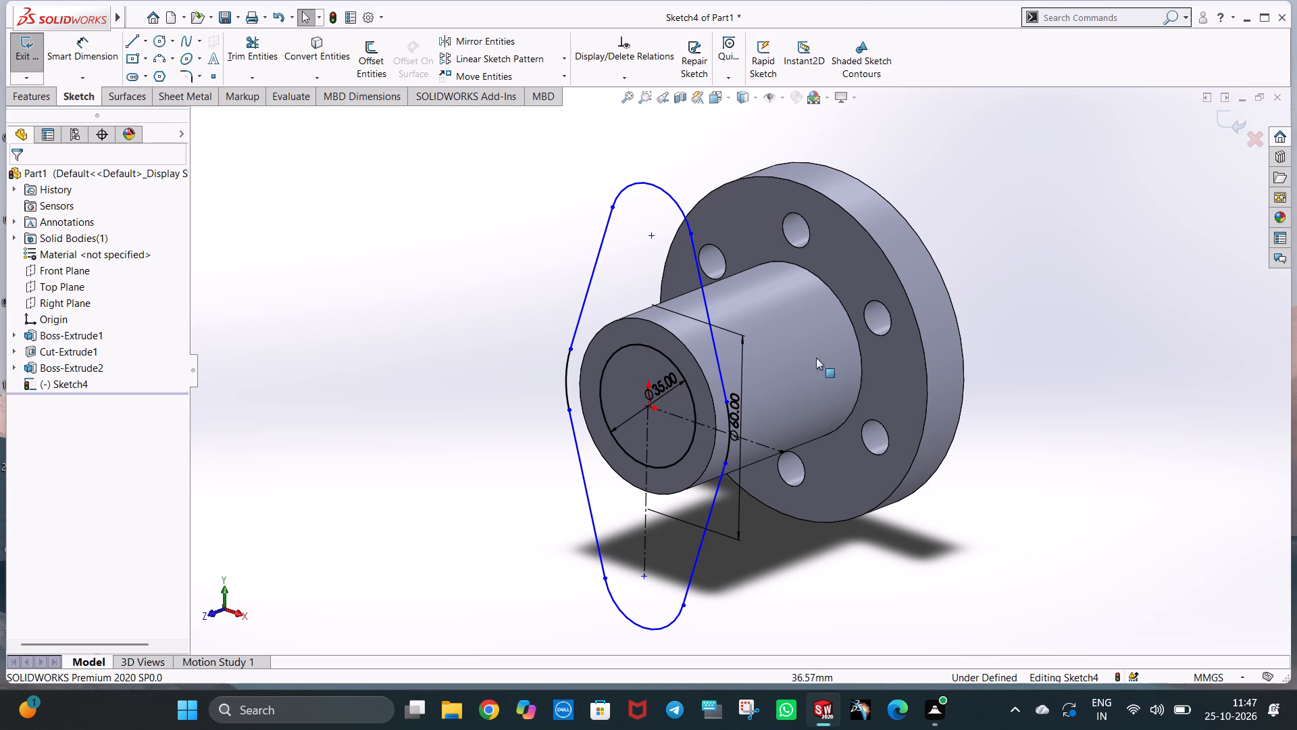
key("Escape")
left_click(1045, 310)
key("Escape")
left_click(1045, 310)
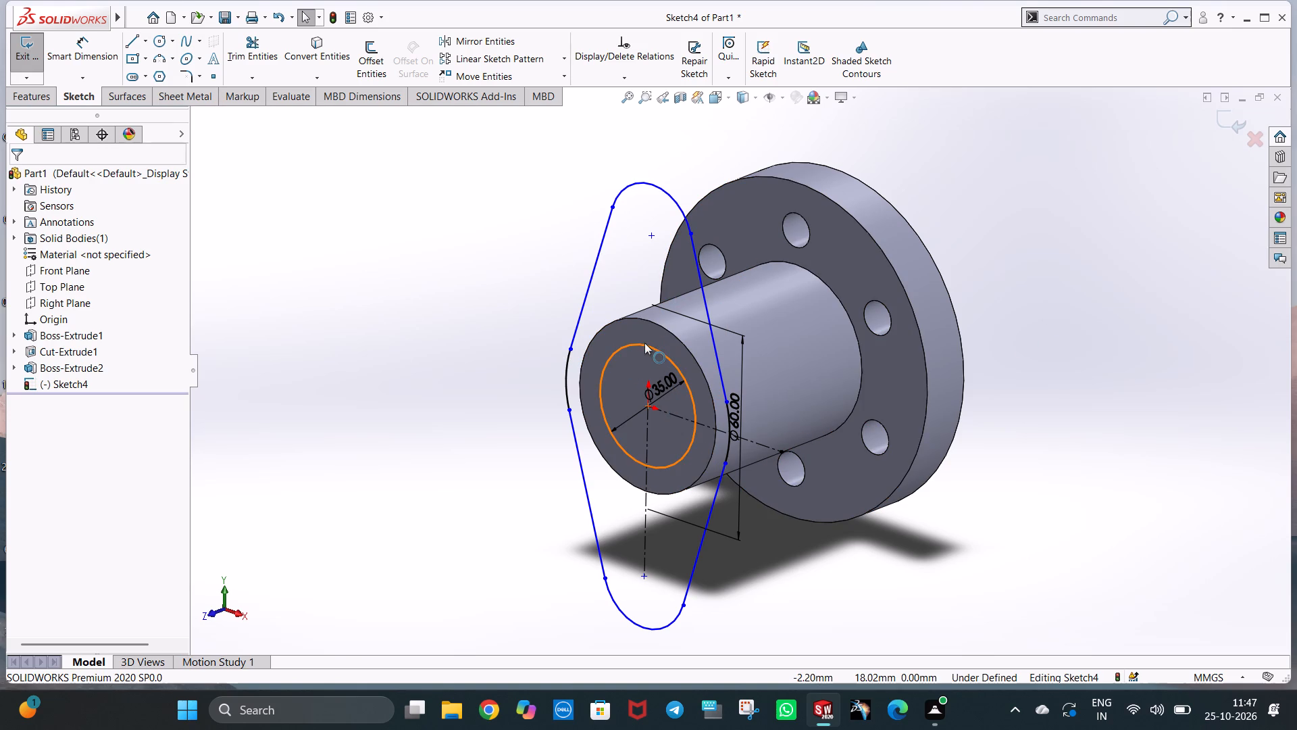
left_click(644, 343)
key("Delete")
left_click(578, 358)
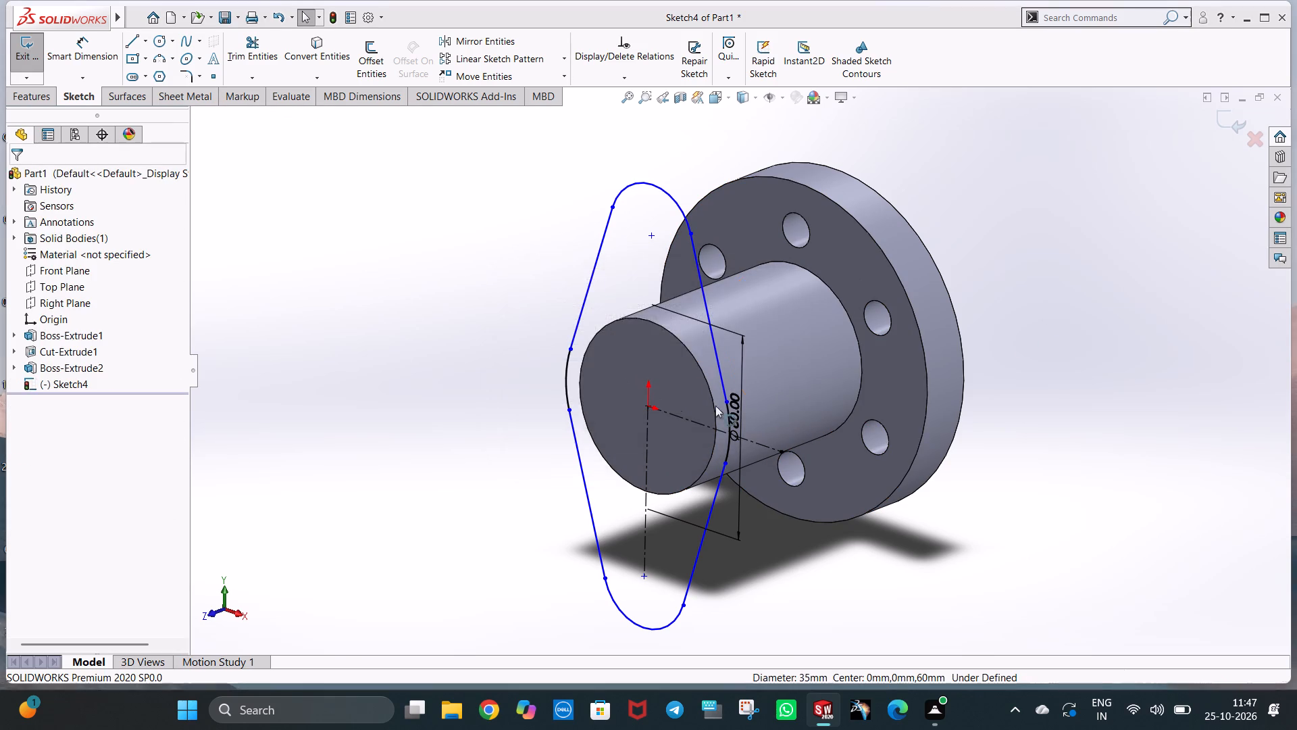
left_click(1063, 366)
Dimension the upper end arc with a 15 mm radius.
left_click(80, 51)
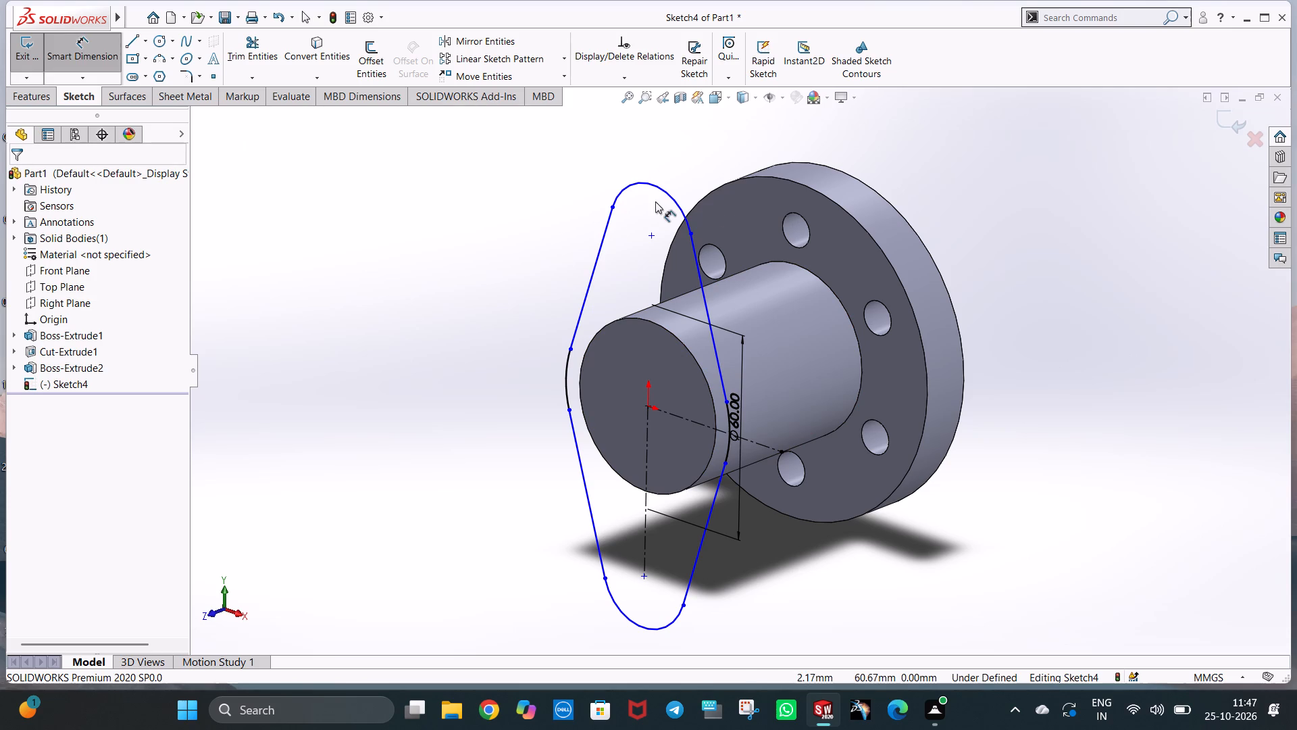
left_click(665, 193)
left_click(657, 210)
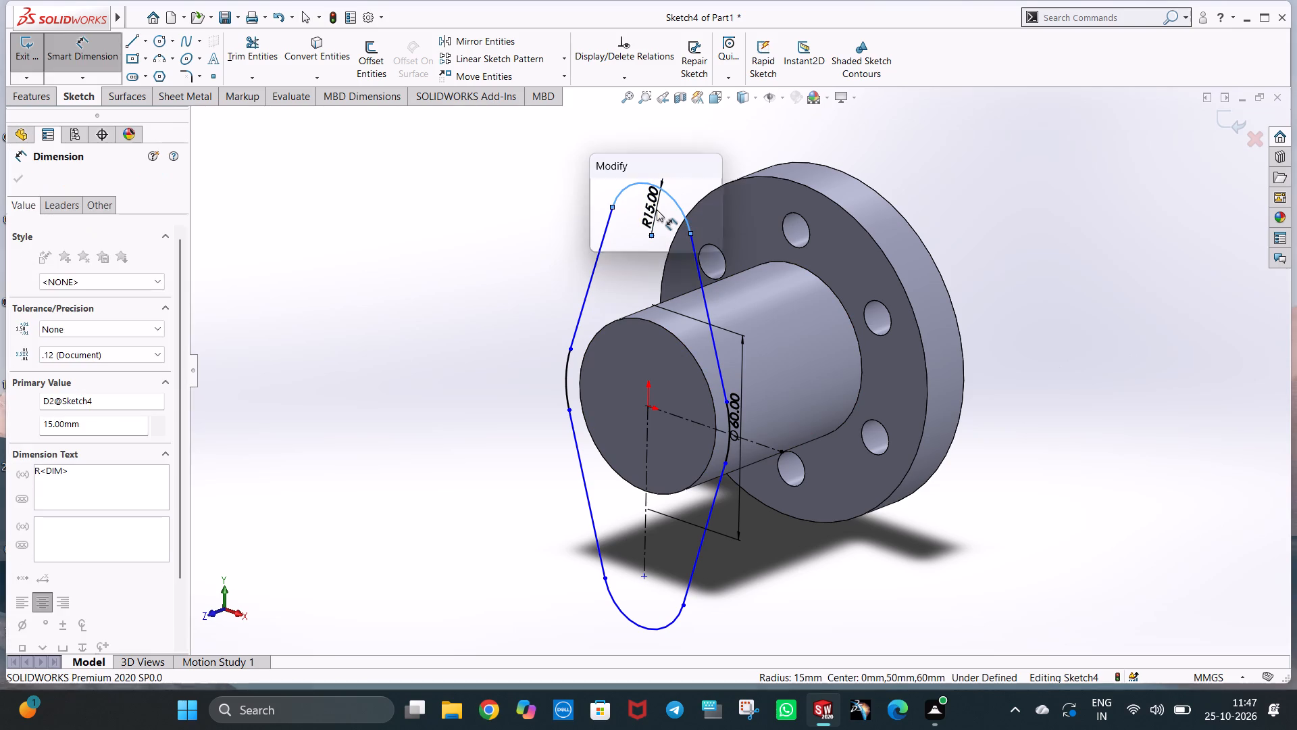
left_click(598, 188)
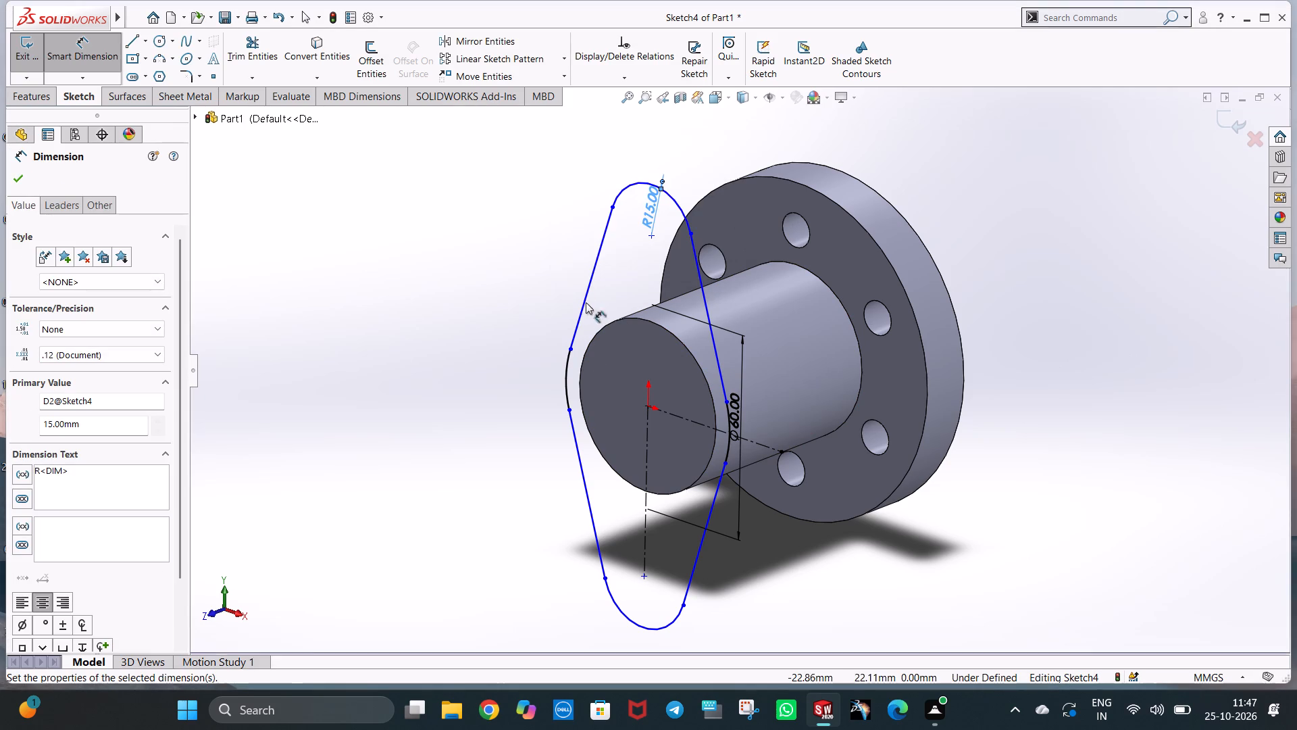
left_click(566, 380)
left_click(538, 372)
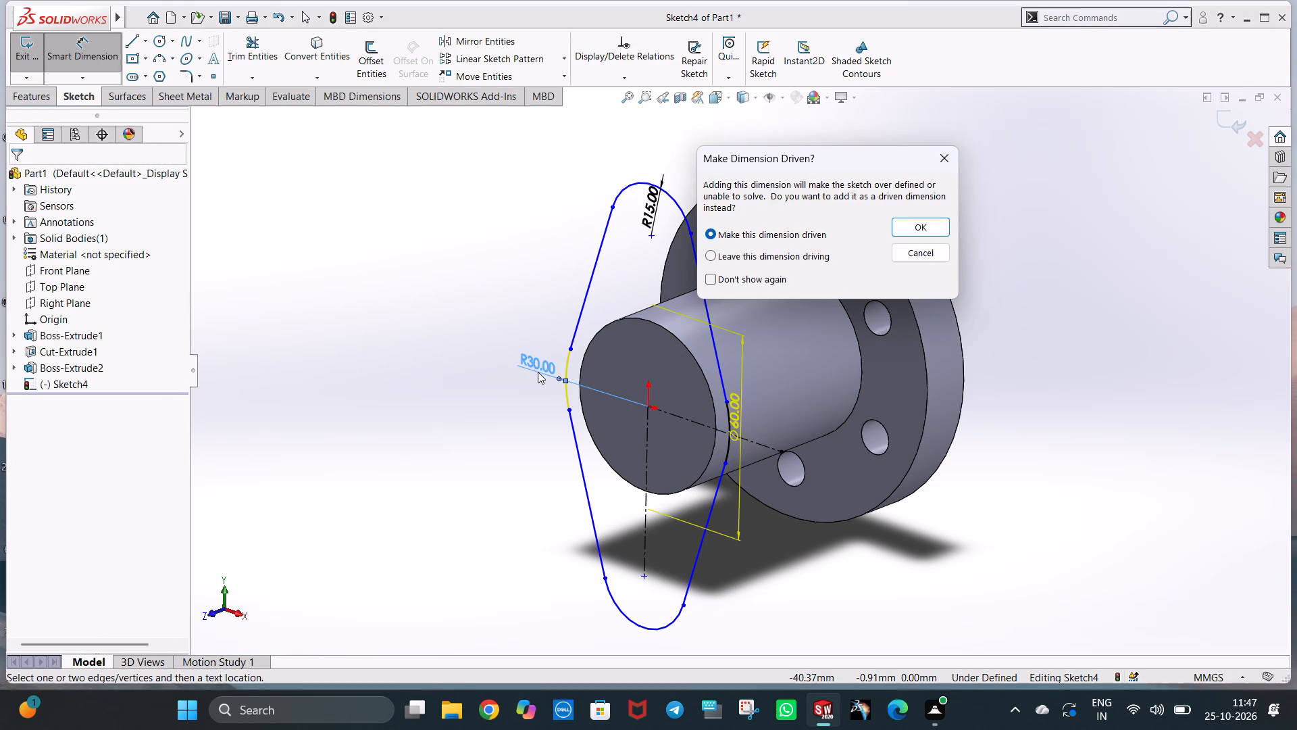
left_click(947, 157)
Dimension the vertical extent of the lower left slanted line as 45.5 mm.
left_click(596, 521)
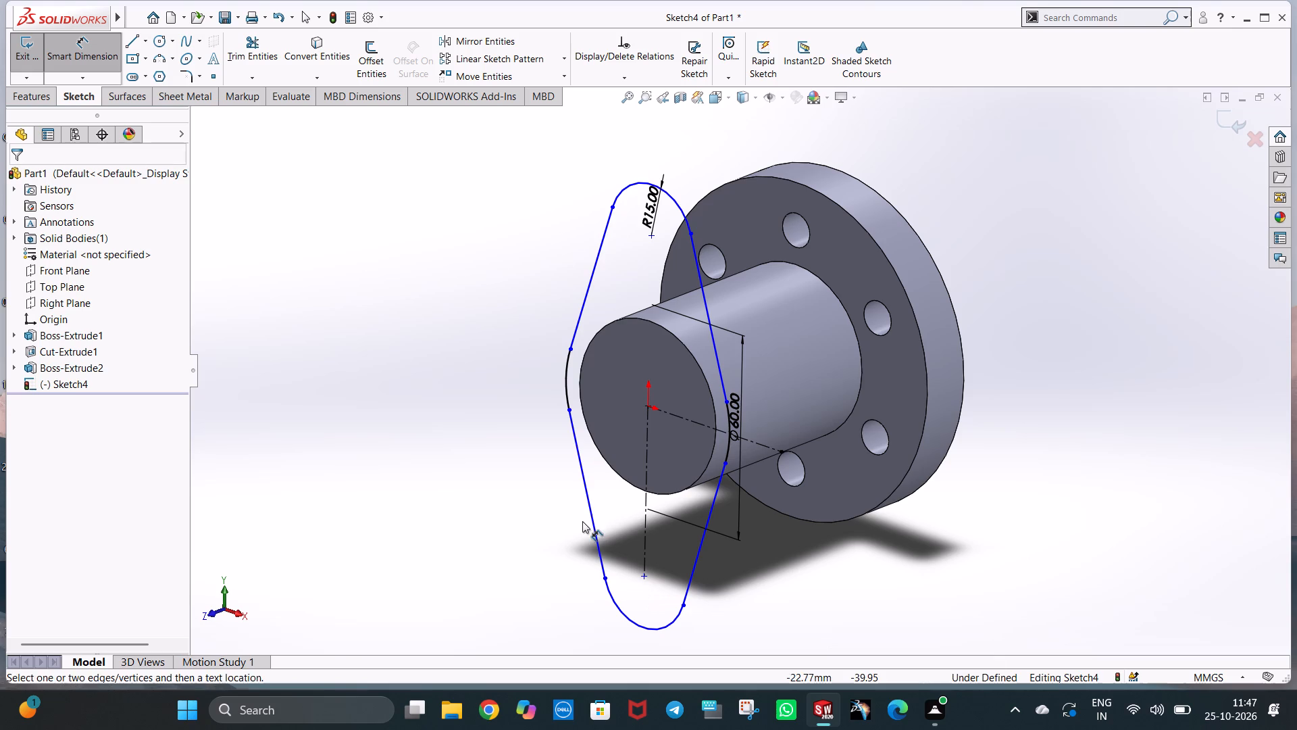
left_click(590, 516)
left_click(555, 513)
left_click(496, 490)
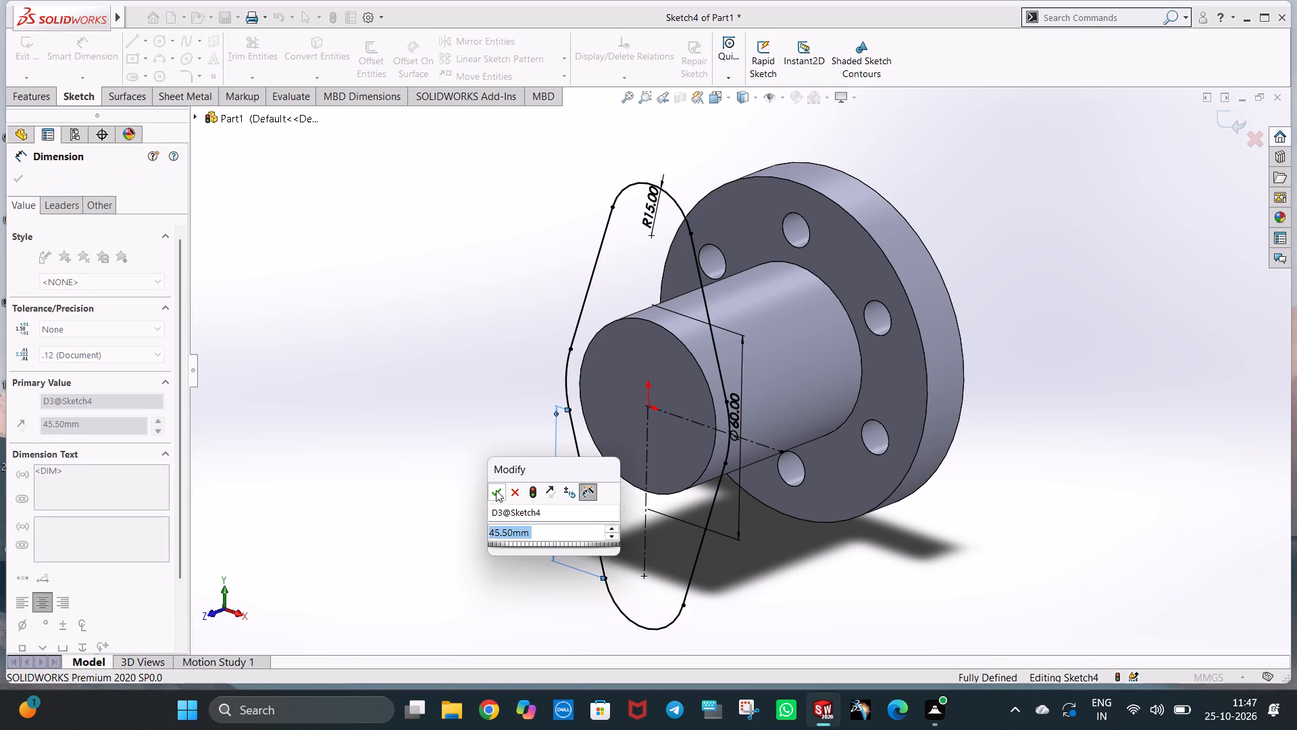
left_click(1058, 424)
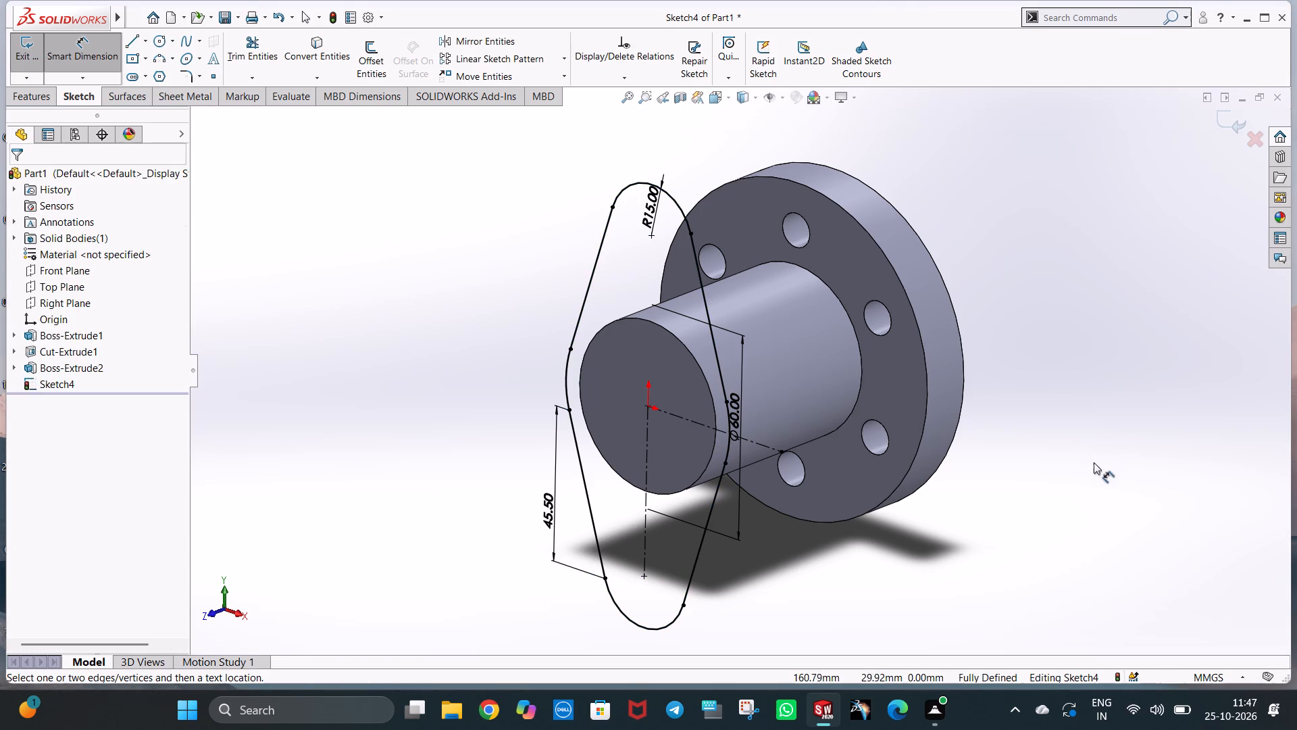
Extrude the oval profile as a blind boss 15 mm deep from the sketch plane, merged with the existing body.
middle_click_drag(1082, 484, 1051, 510)
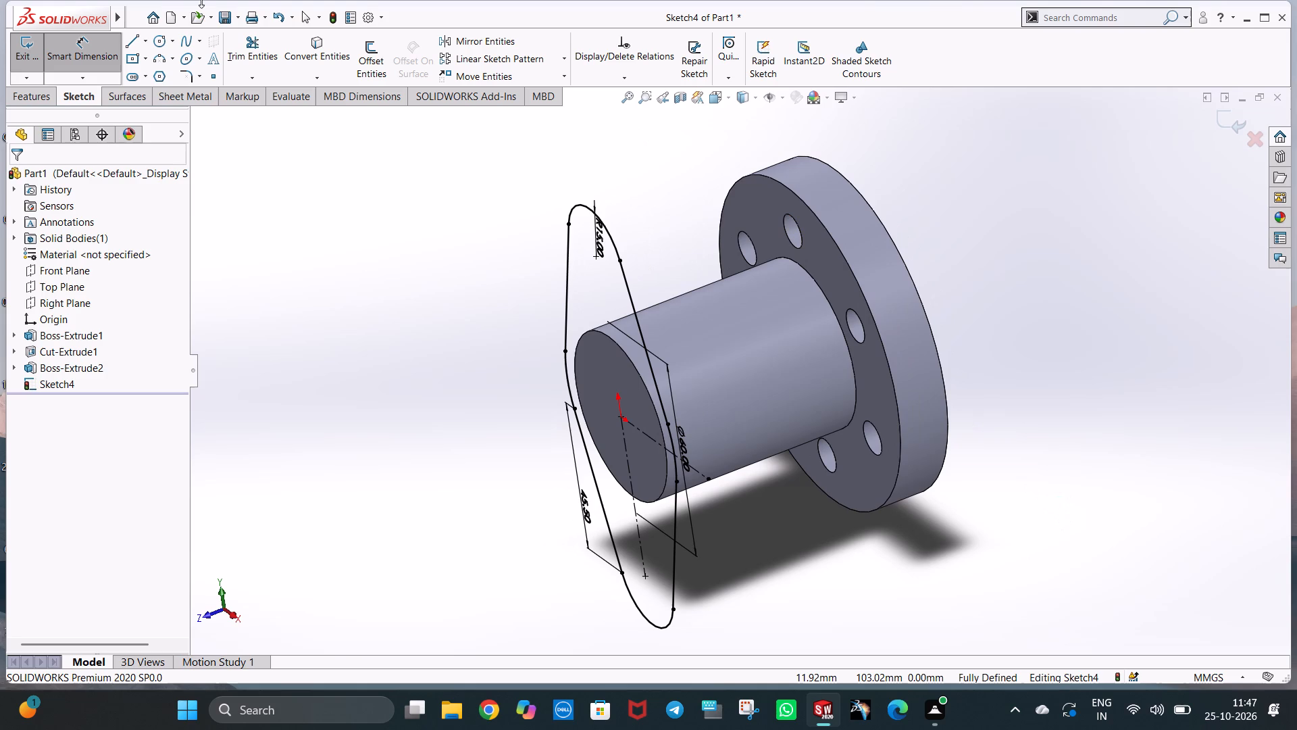
left_click(39, 102)
left_click(36, 66)
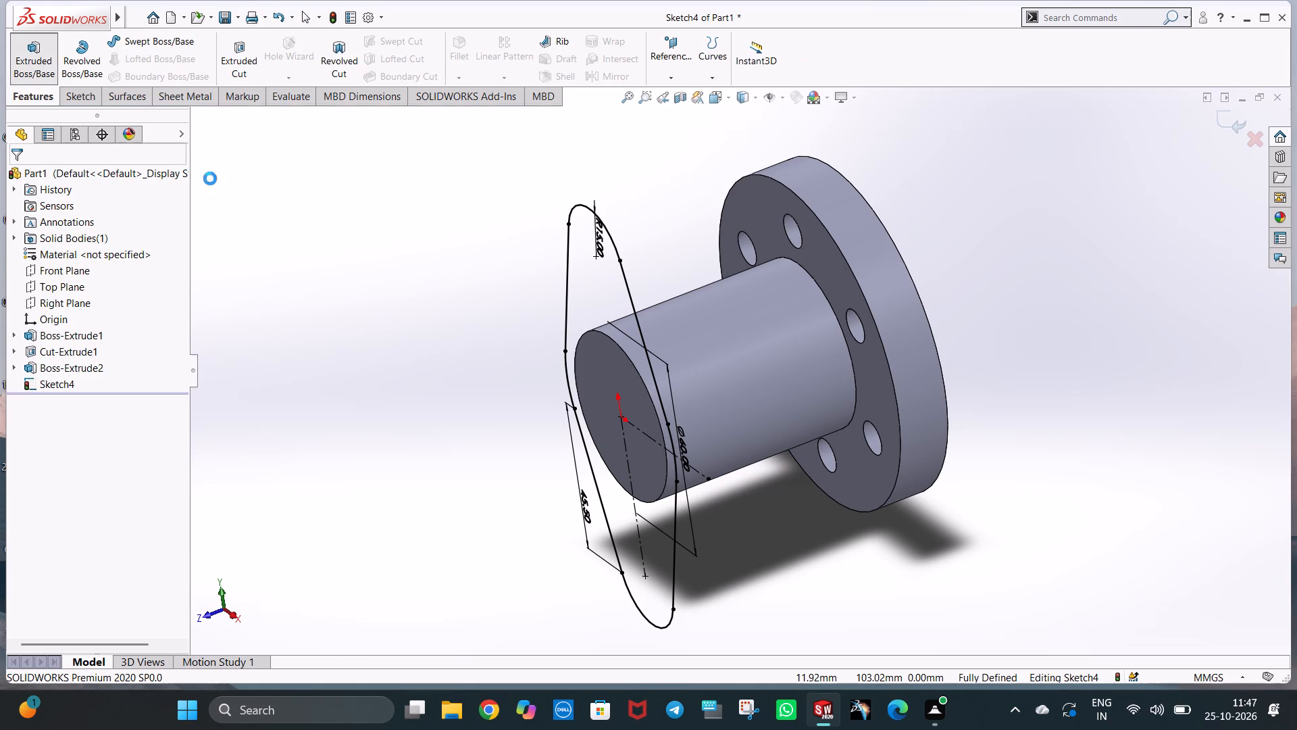
middle_click_drag(841, 503, 807, 498)
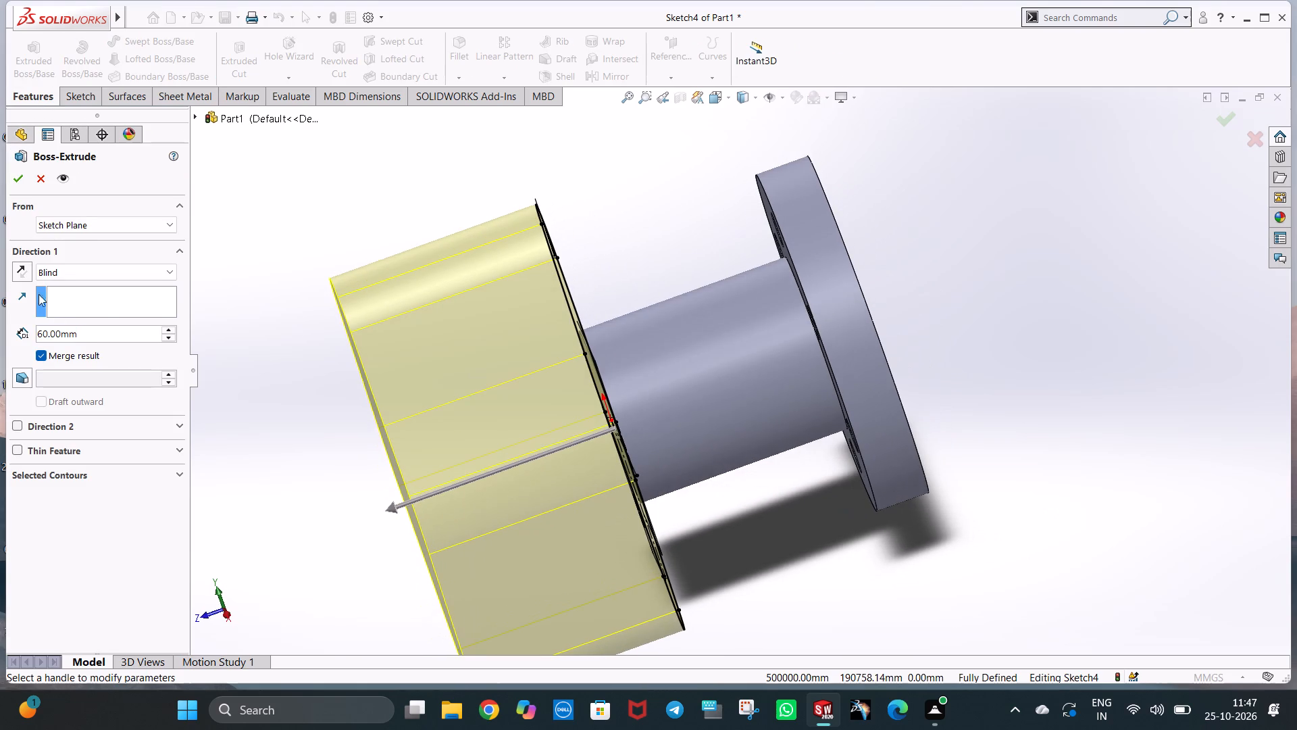
left_click_drag(83, 333, 25, 335)
type("15")
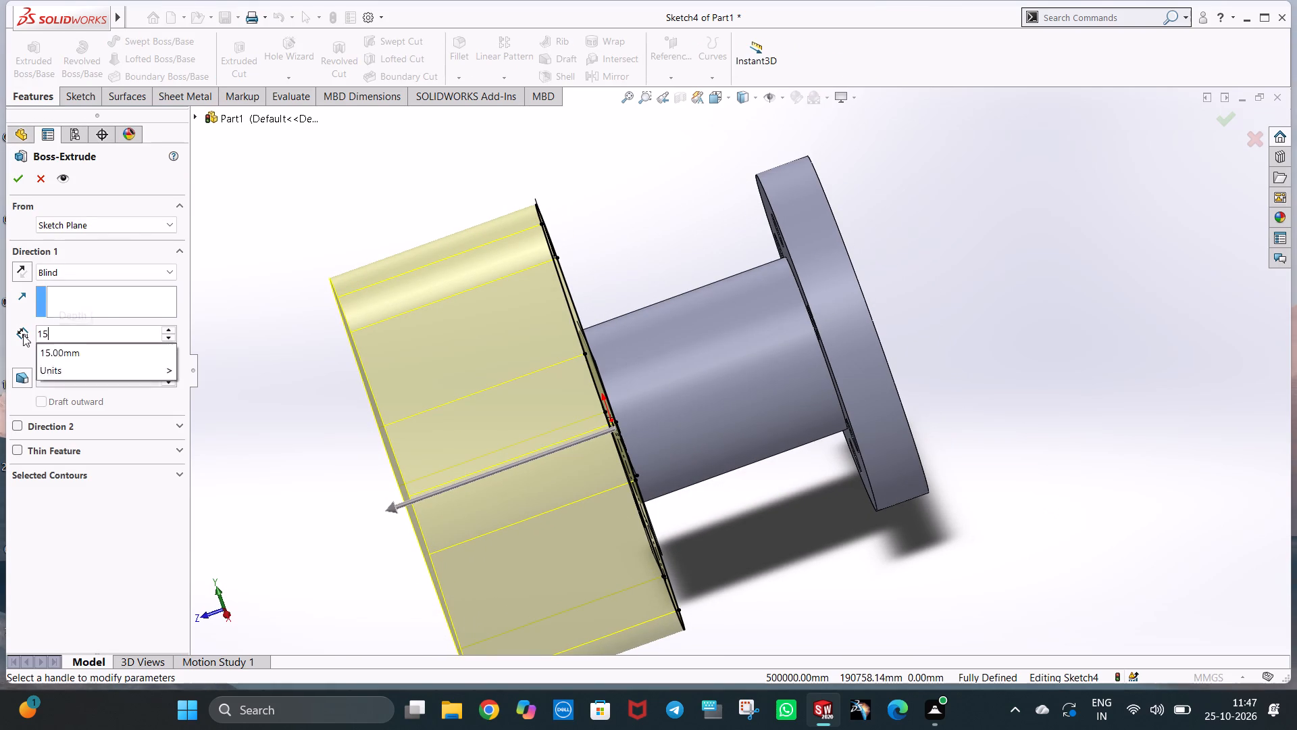
key("Return")
left_click(17, 184)
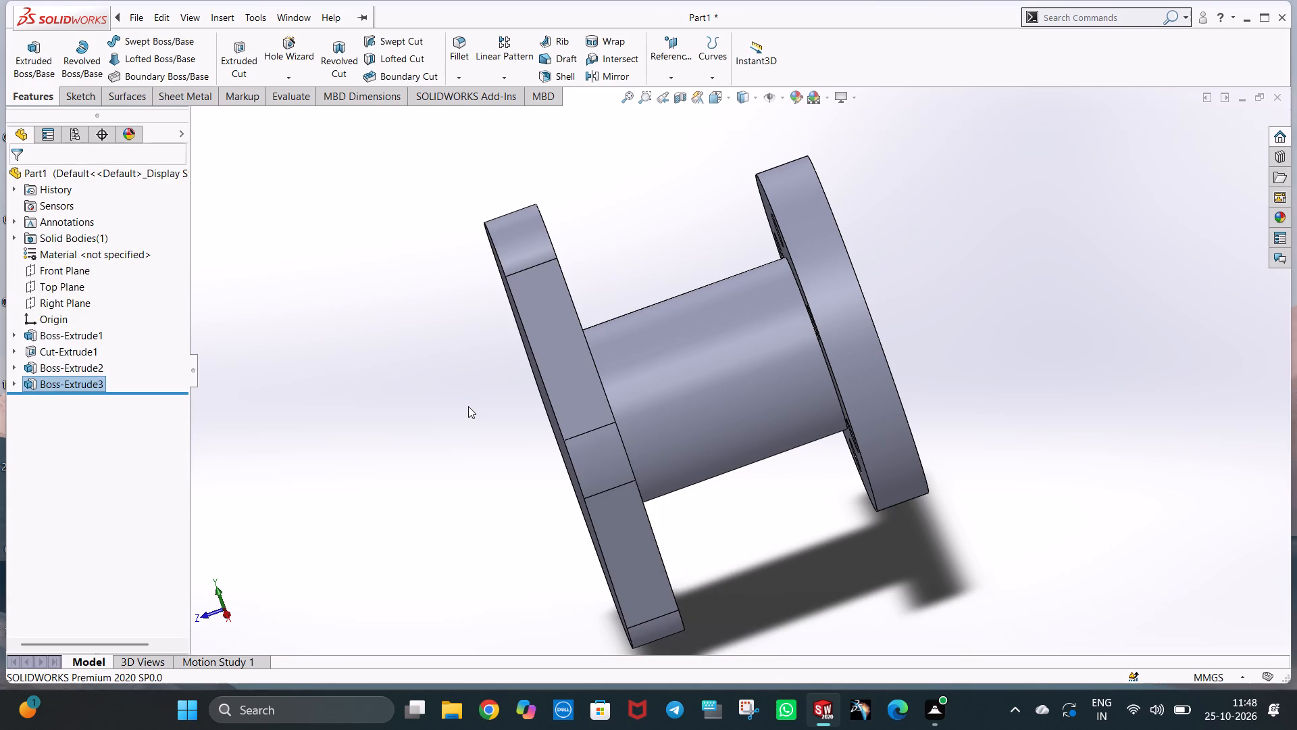
Start a new sketch on the outer face of the oval flange.
key("ctrl+8")
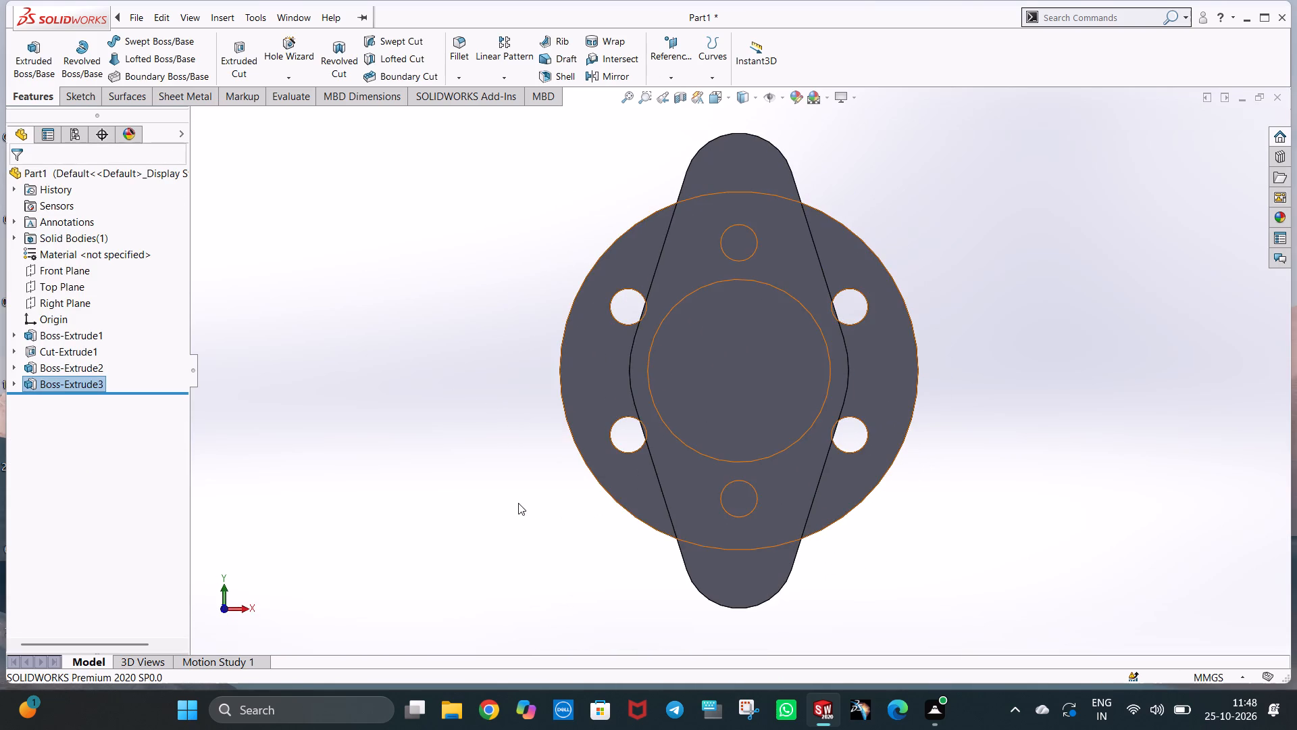
scroll(514, 495, "up", 1)
middle_click_drag(817, 474, 745, 511)
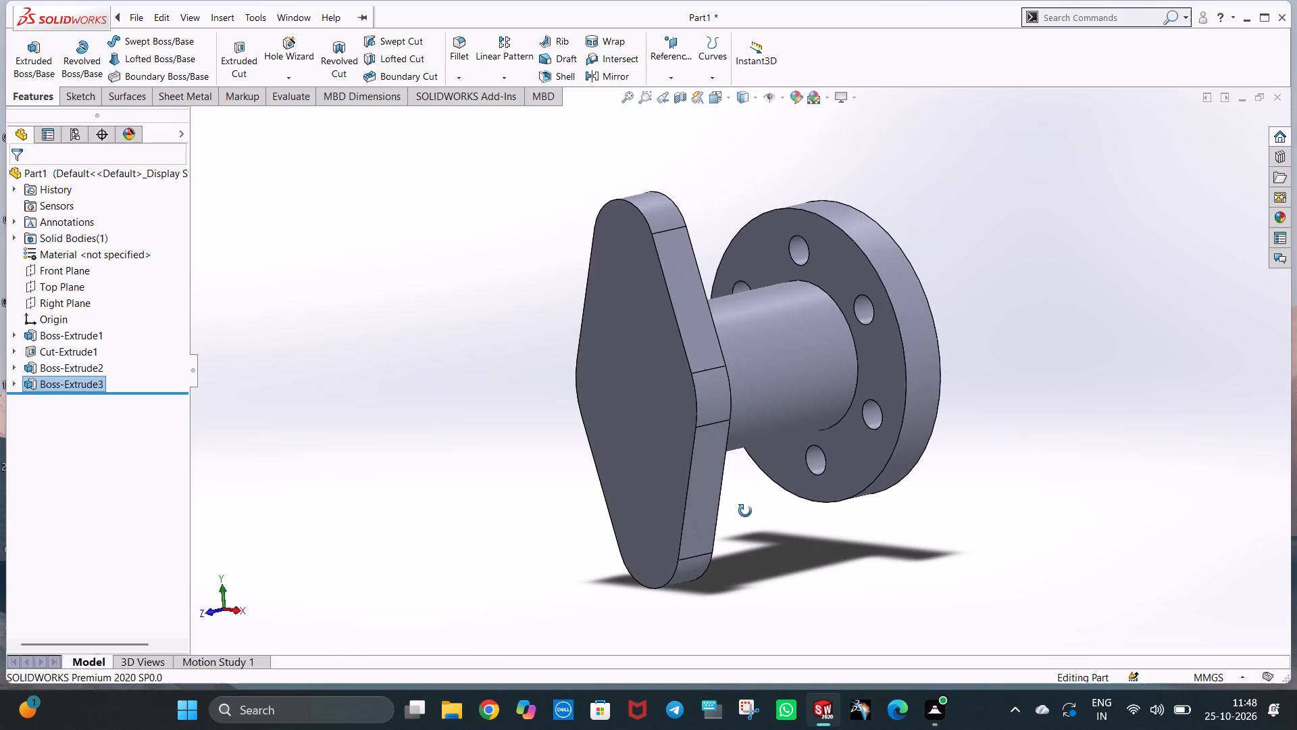
middle_click_drag(745, 511, 753, 510)
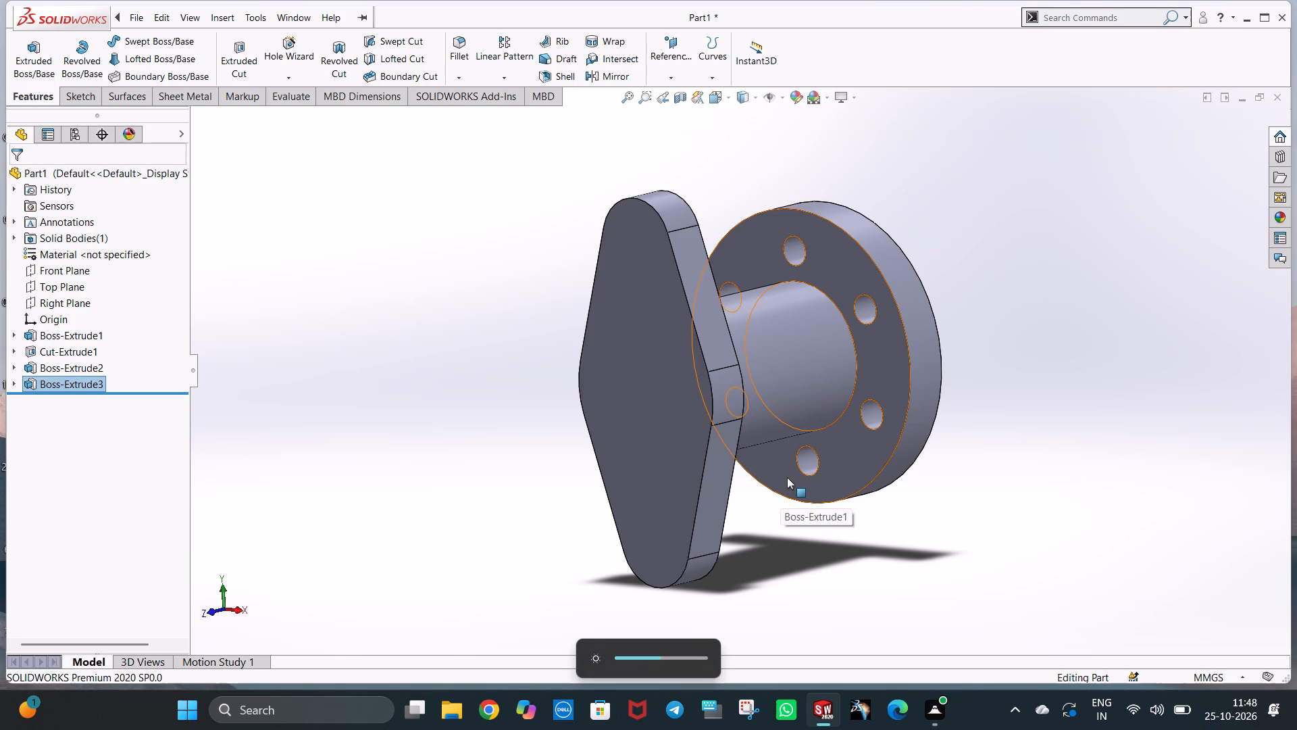
left_click(1059, 360)
right_click(665, 393)
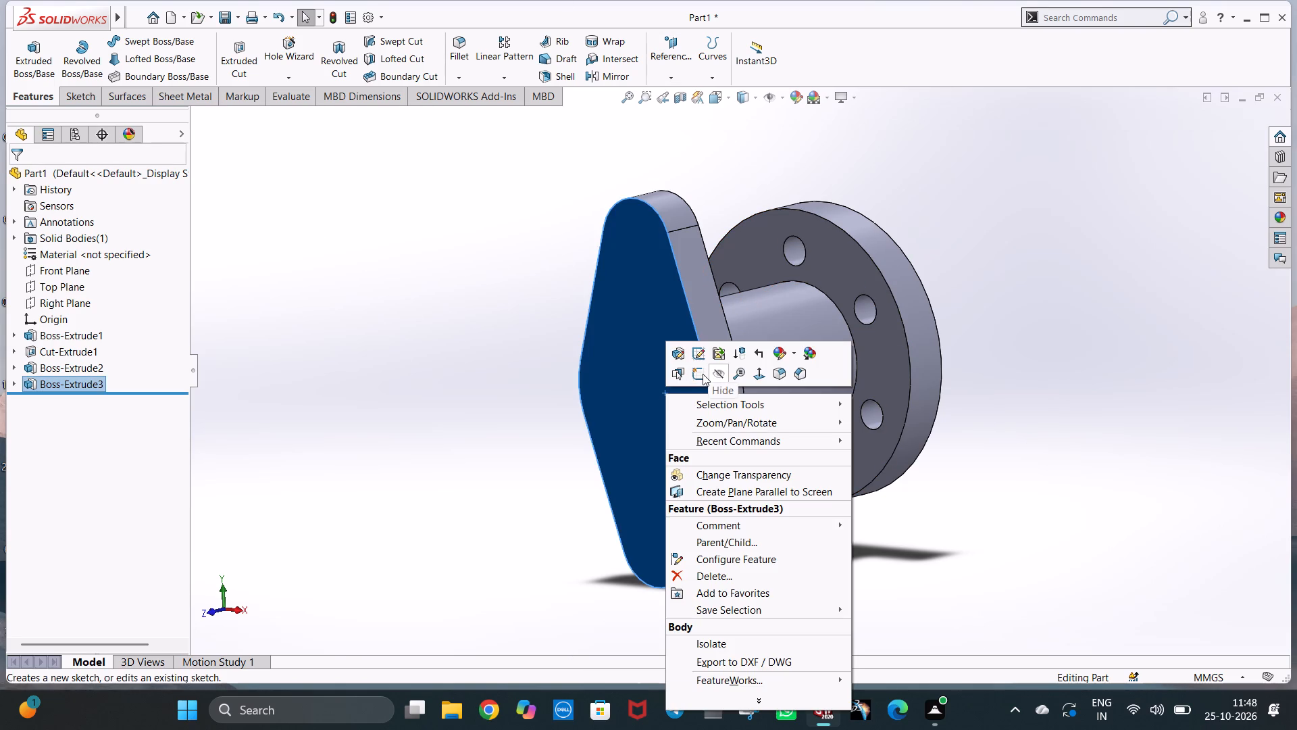
left_click(703, 374)
key("ctrl+8")
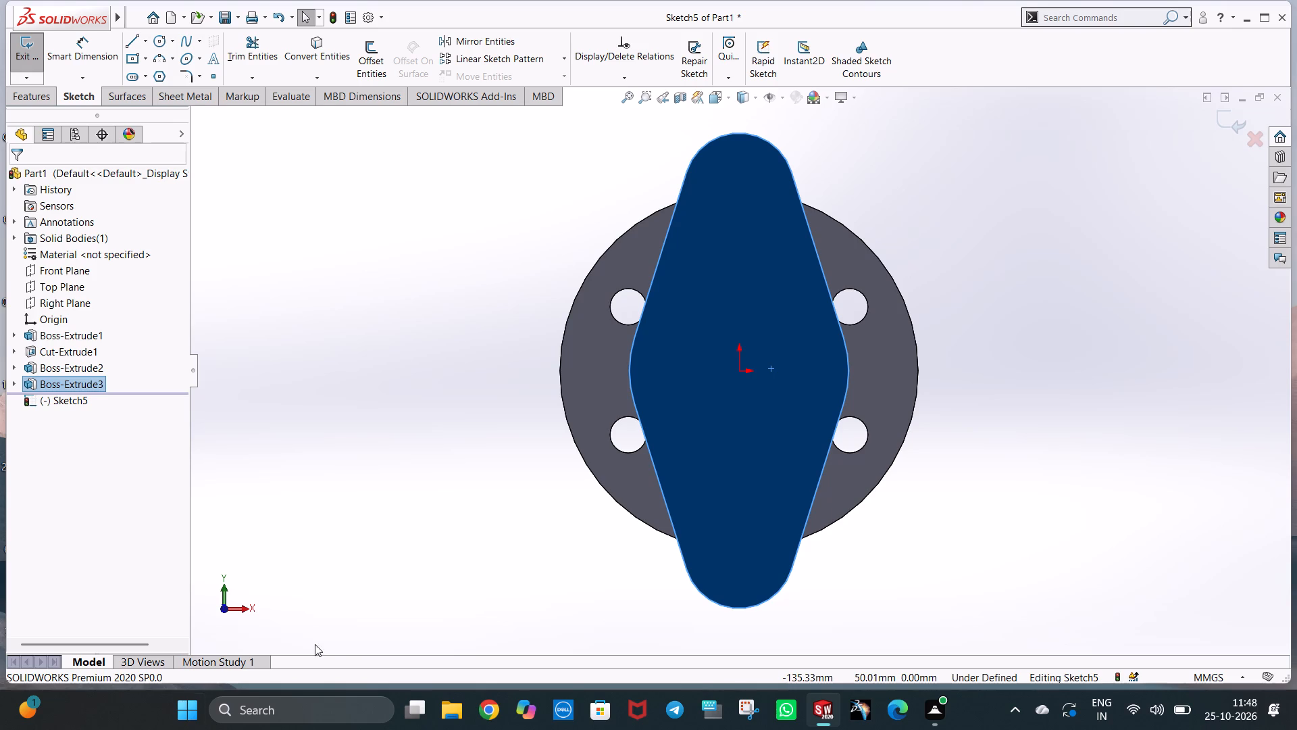
Sketch a circle of radius 17.5 mm centred on the origin on the oval flange's outer face.
middle_click_drag(790, 381, 763, 394)
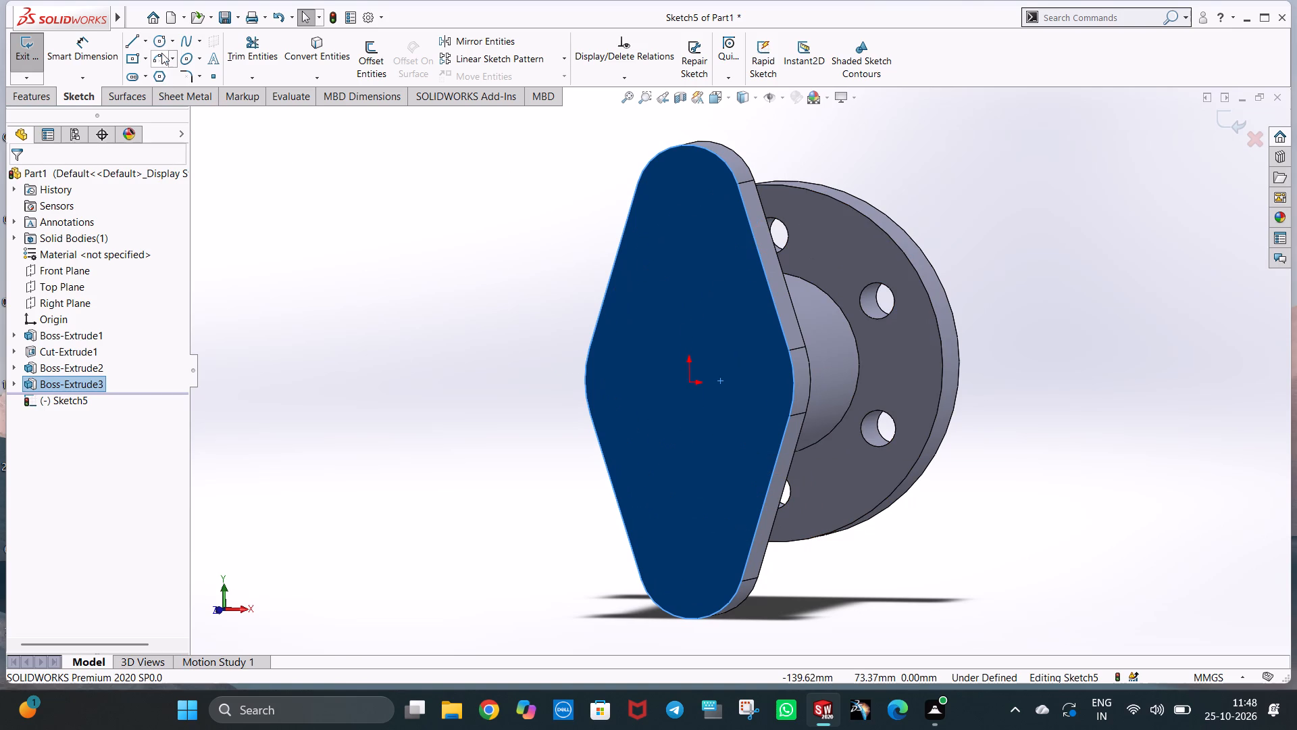
left_click(161, 34)
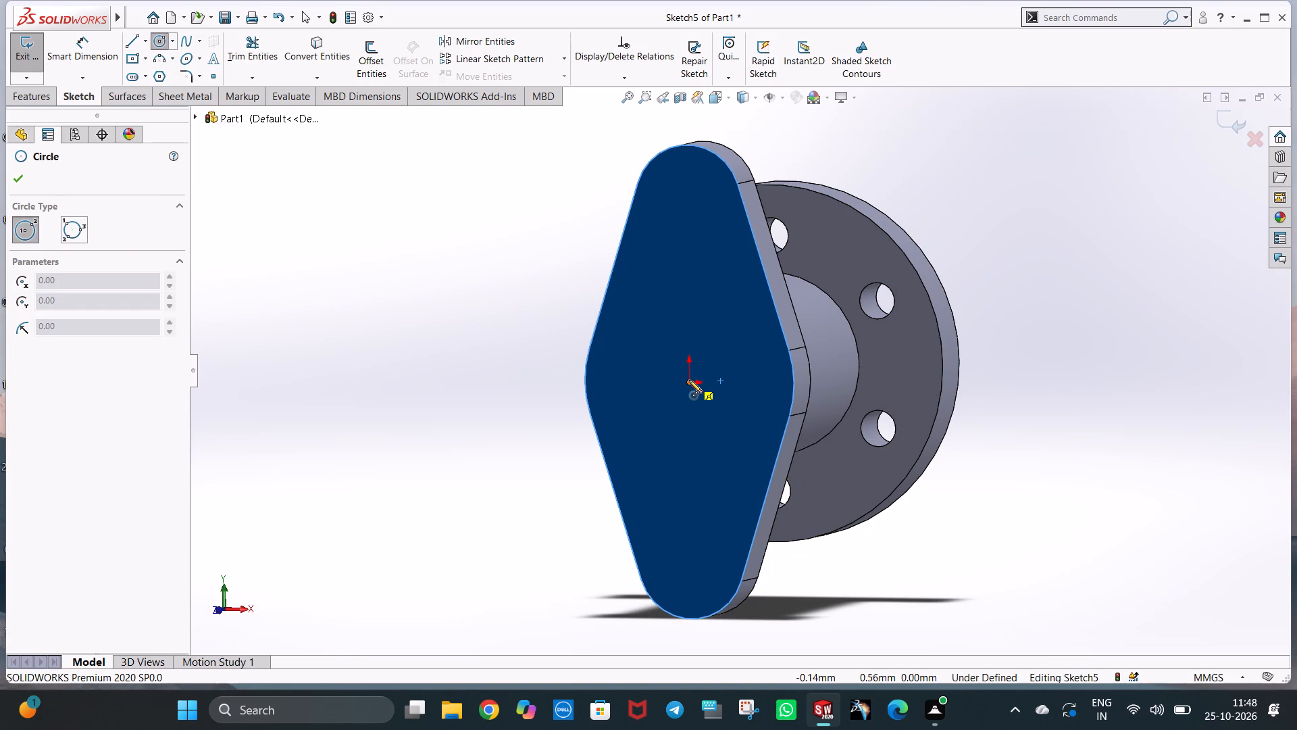
left_click(689, 383)
left_click(731, 433)
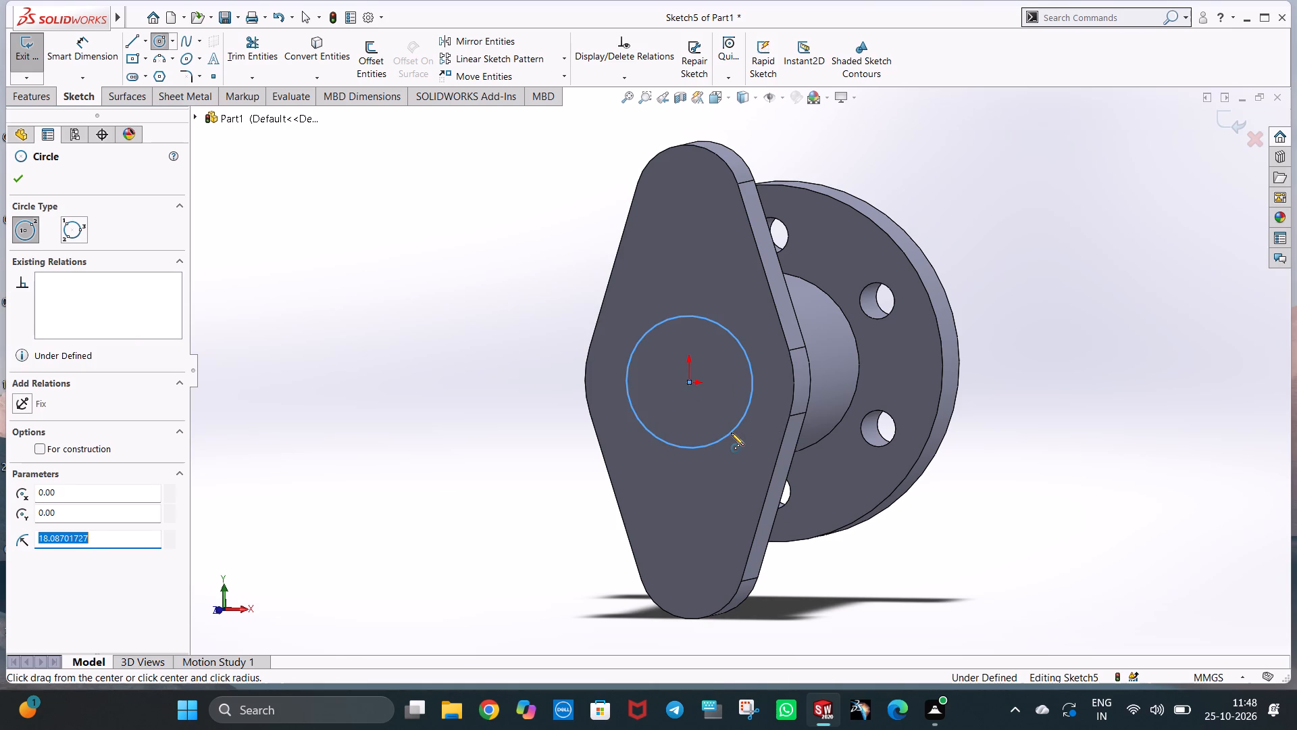
type("17.5")
key("Return")
key("Escape")
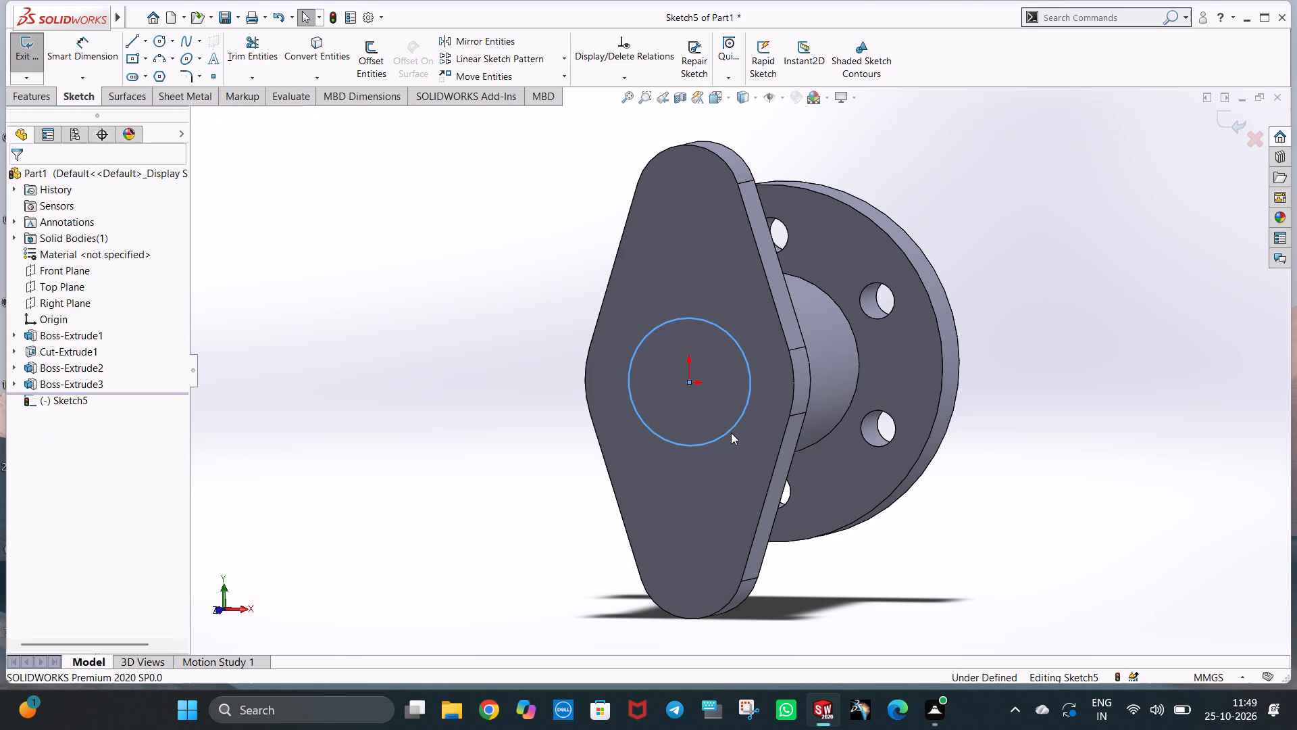
key("Escape")
left_click(873, 530)
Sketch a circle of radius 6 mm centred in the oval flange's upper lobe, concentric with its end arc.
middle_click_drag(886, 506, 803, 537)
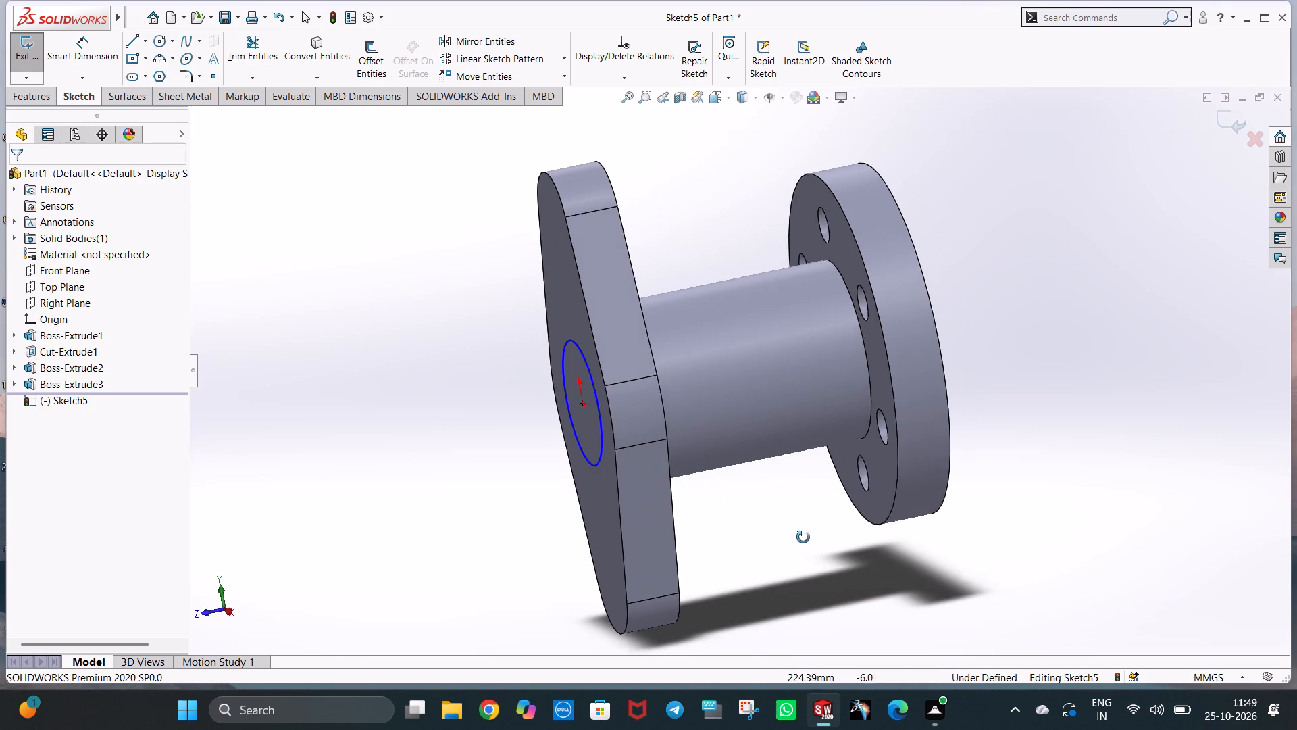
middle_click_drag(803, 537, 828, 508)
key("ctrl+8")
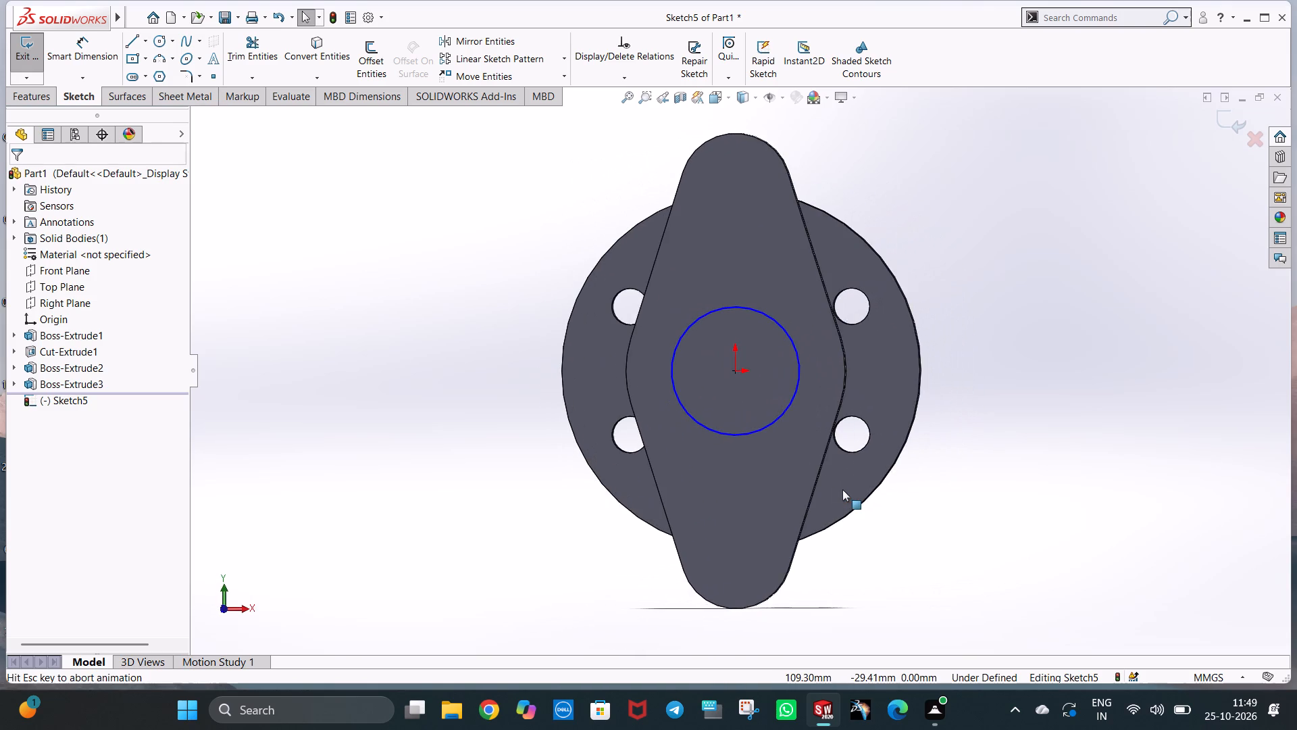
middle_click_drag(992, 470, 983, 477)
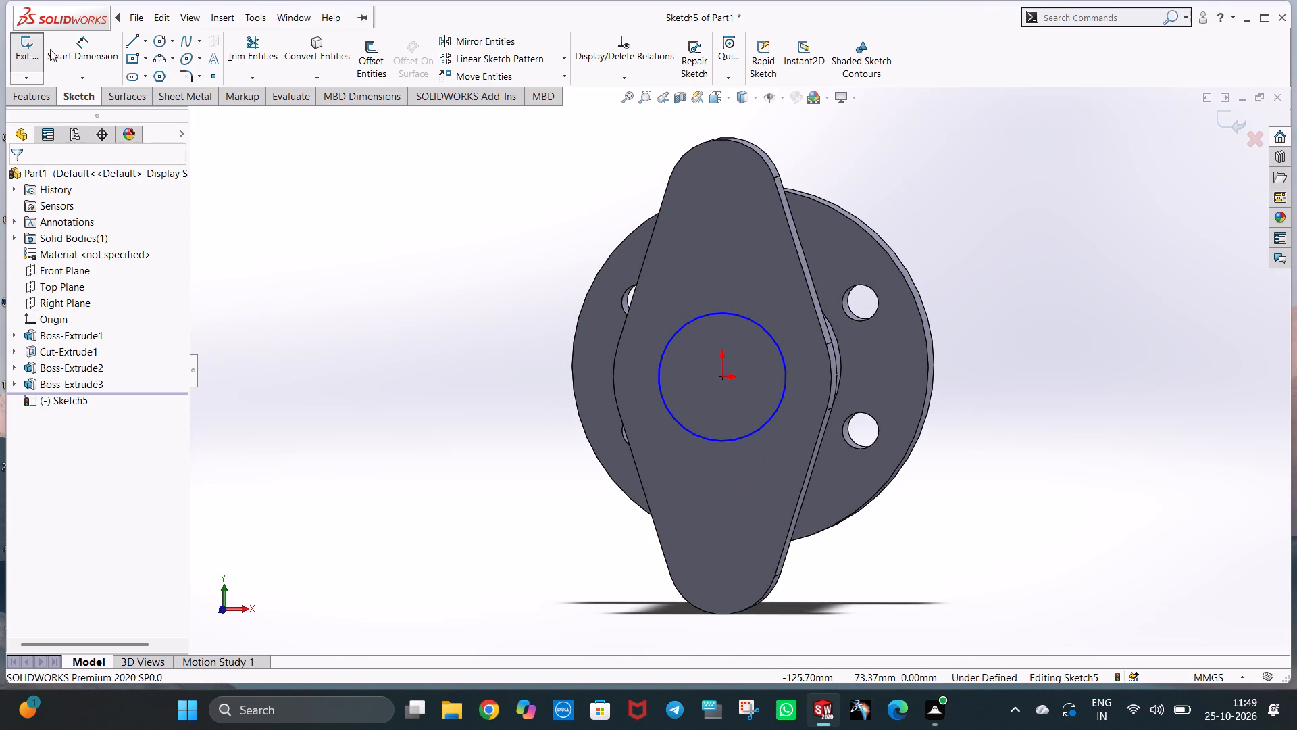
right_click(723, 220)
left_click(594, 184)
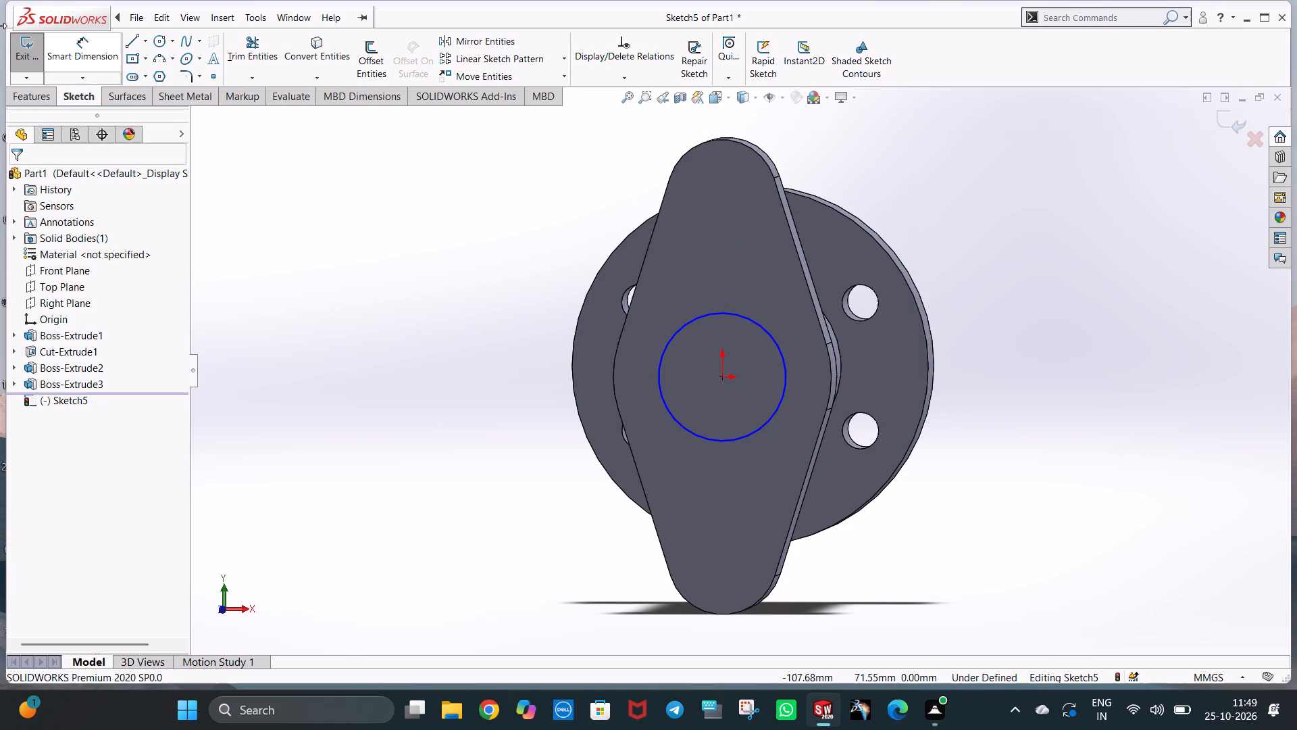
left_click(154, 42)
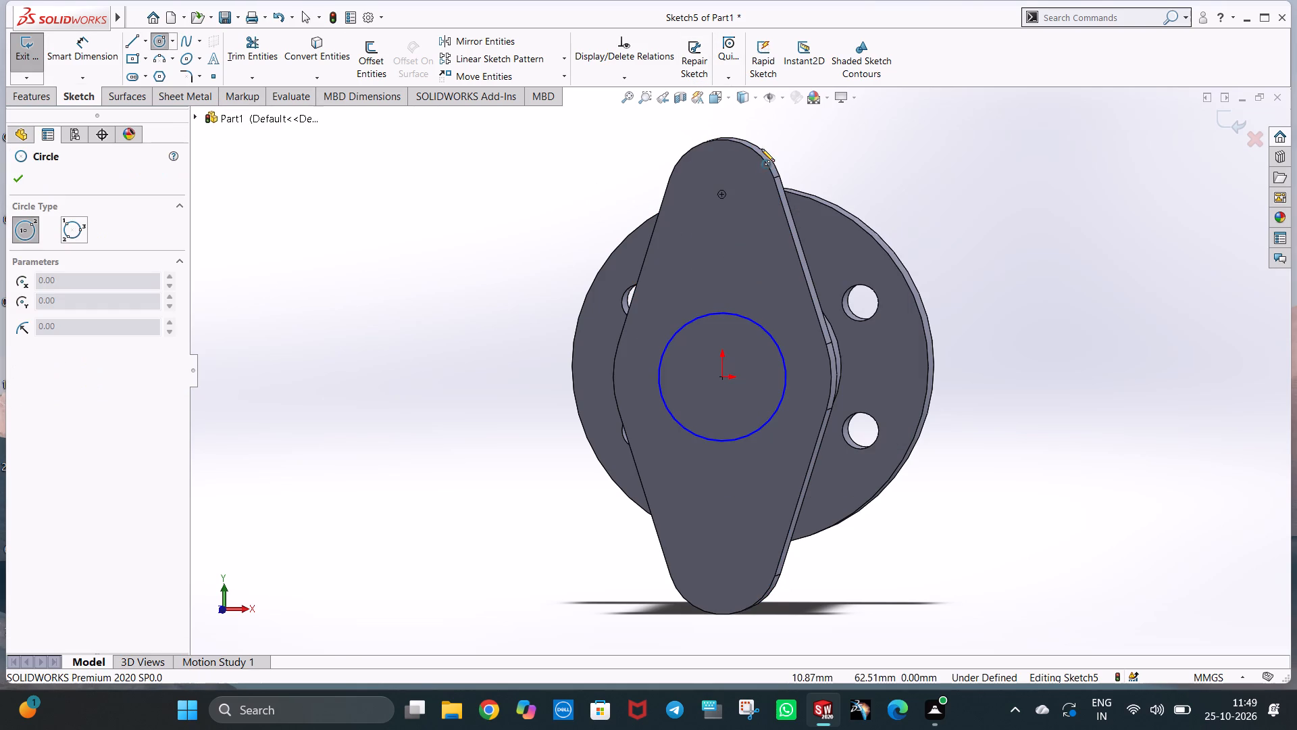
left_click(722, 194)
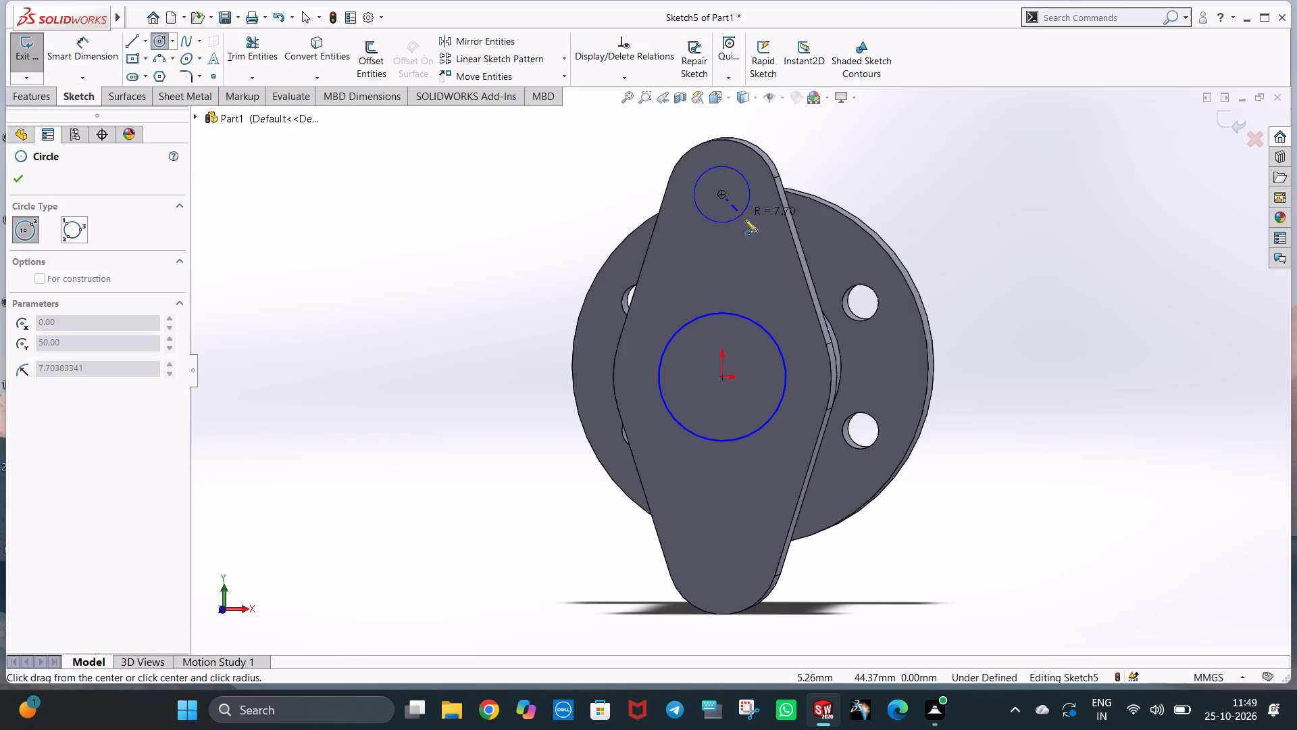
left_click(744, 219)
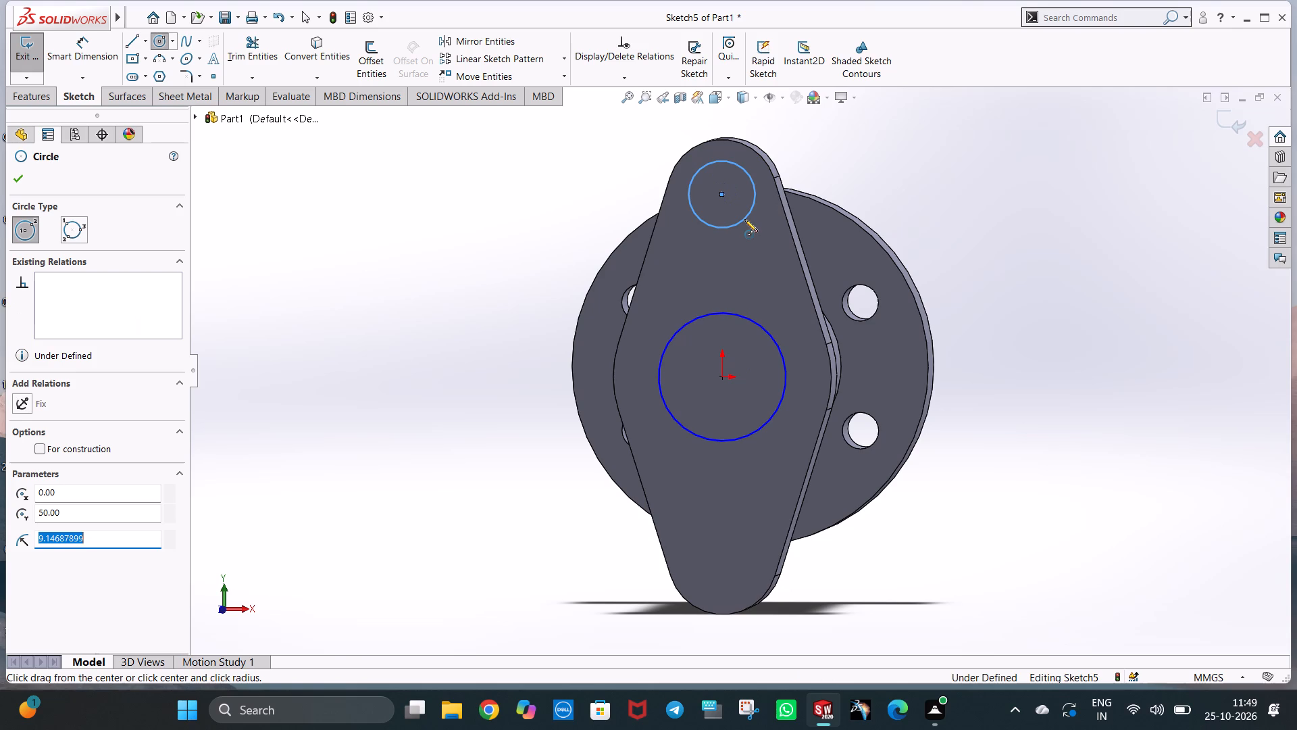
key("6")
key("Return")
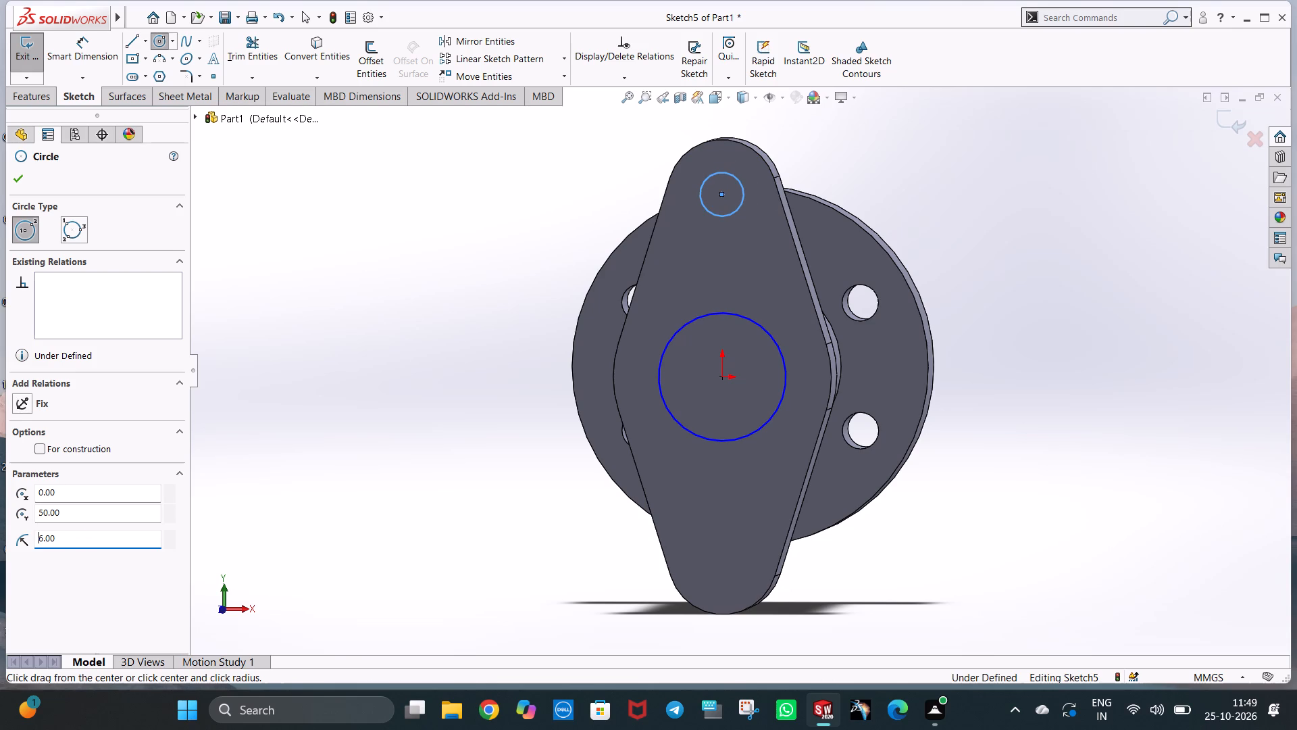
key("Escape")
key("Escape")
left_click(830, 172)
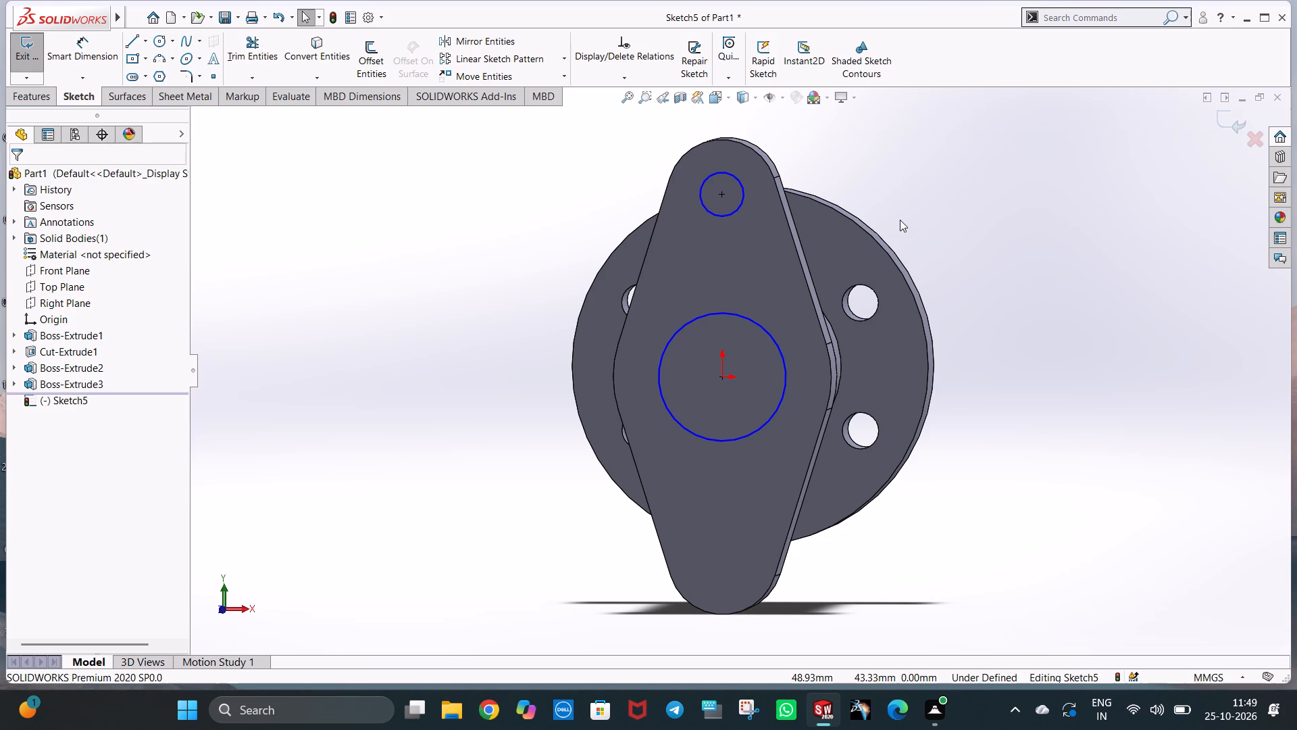
Sketch a vertical line from the upper lobe's topmost point to the origin and a 30 mm horizontal line to the flange's right edge.
middle_click_drag(991, 502, 990, 503)
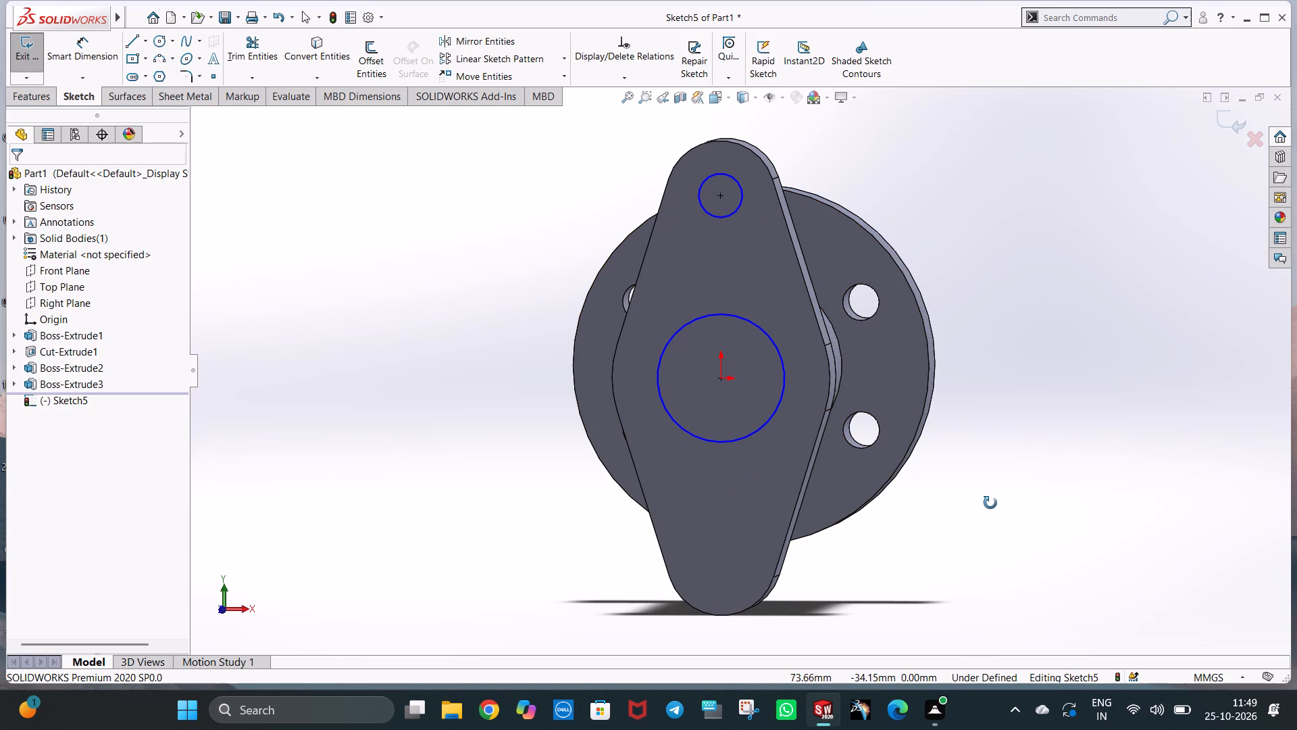
middle_click_drag(990, 503, 985, 503)
left_click(130, 43)
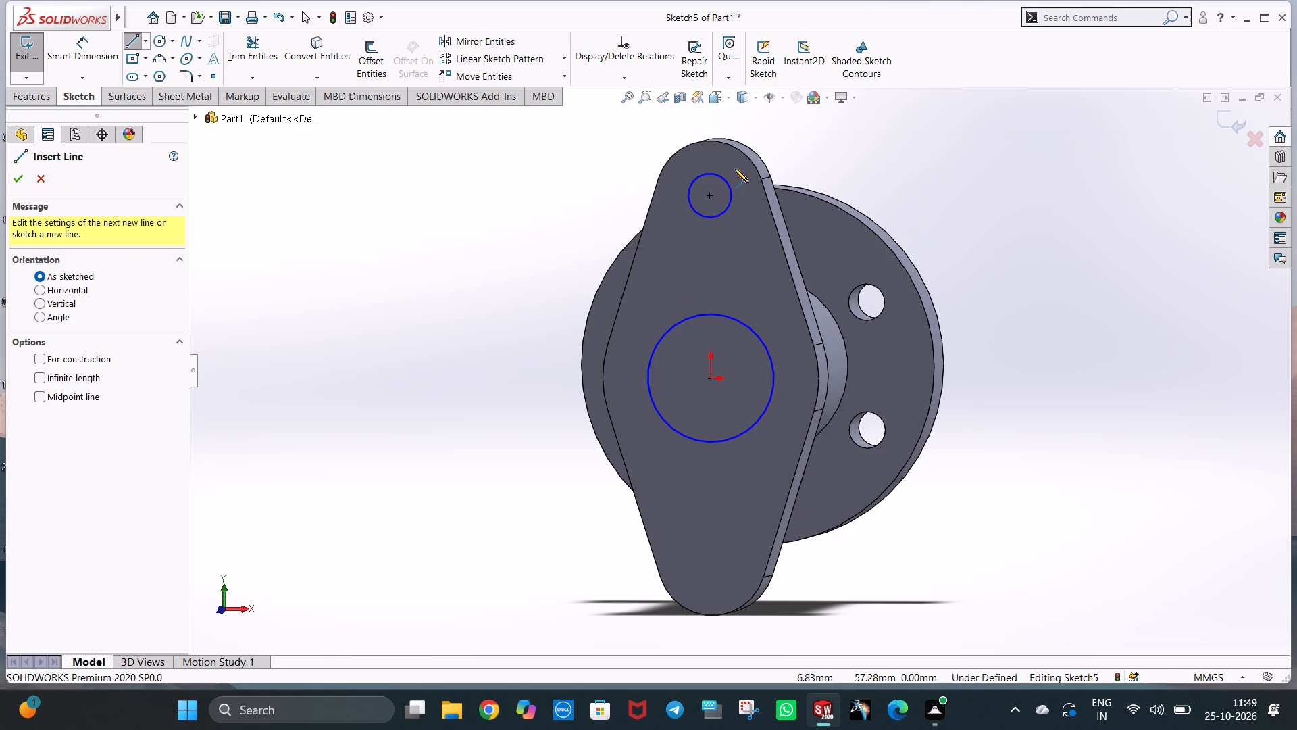
left_click(711, 143)
left_click(710, 381)
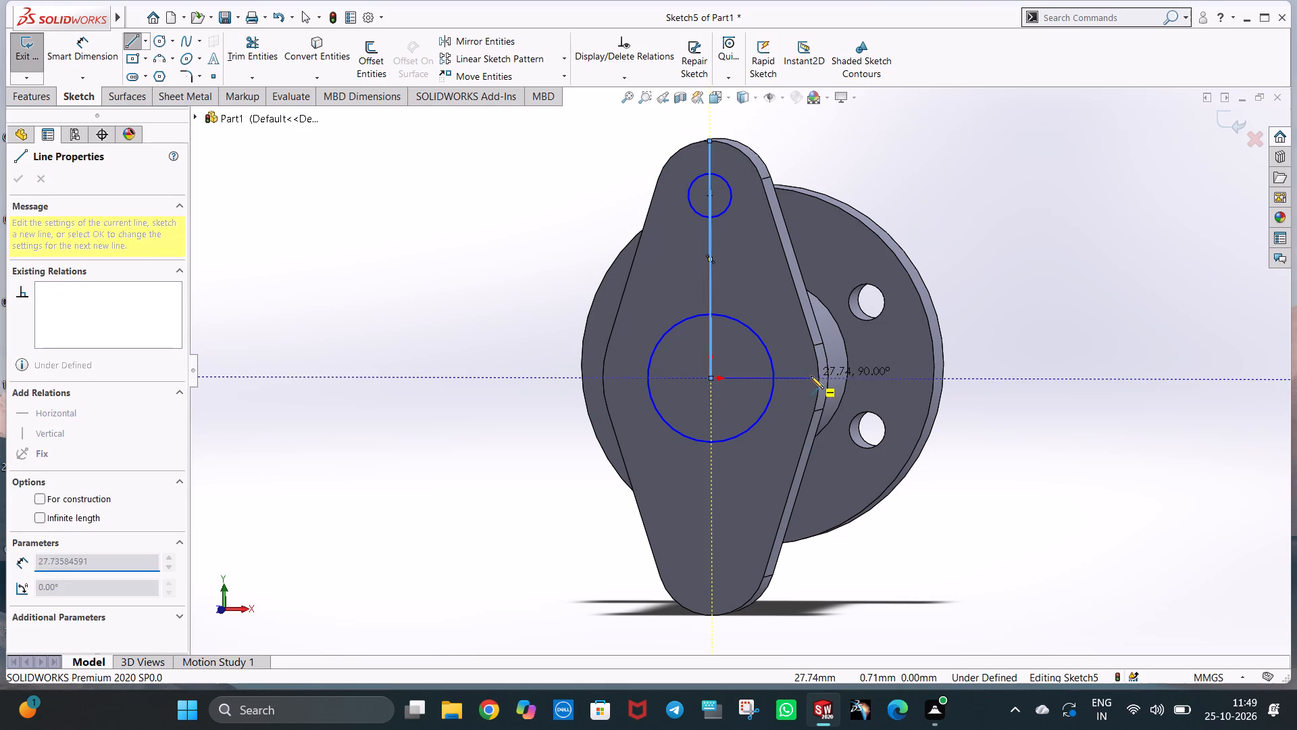
left_click(818, 379)
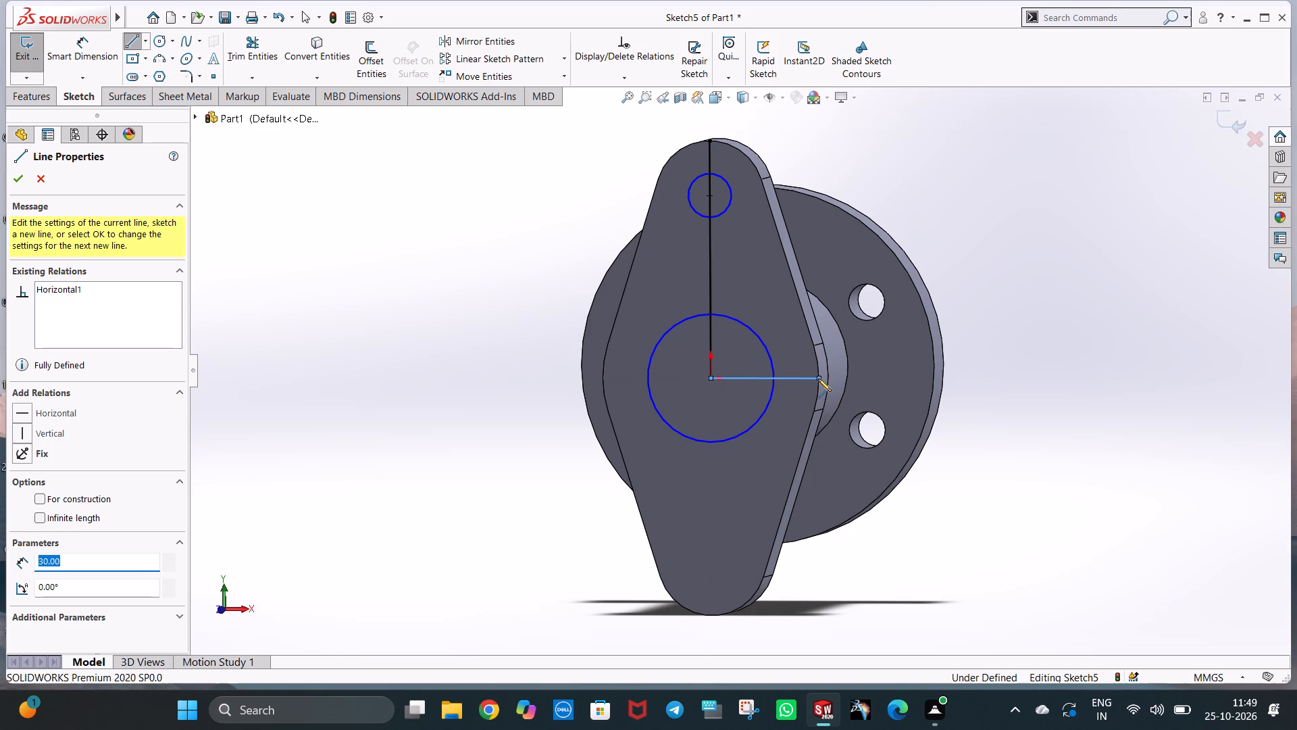
key("Escape")
key("Escape")
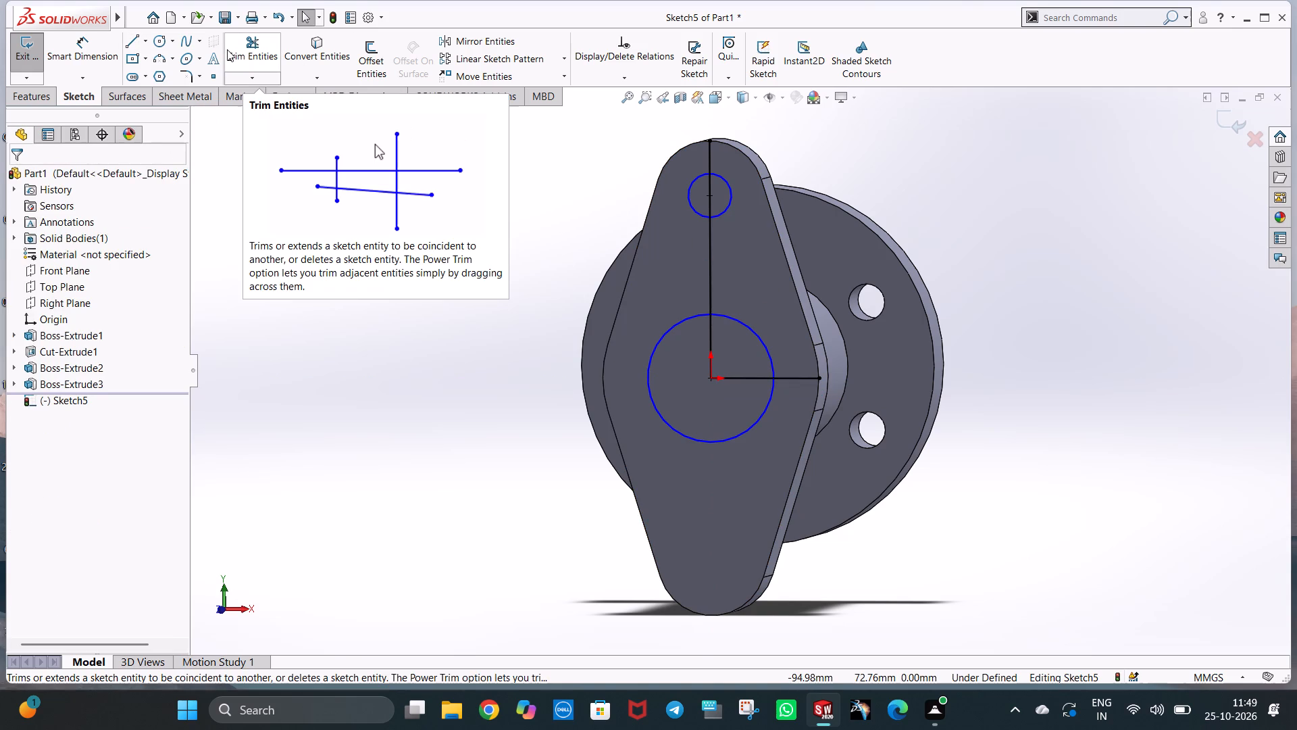
left_click(488, 296)
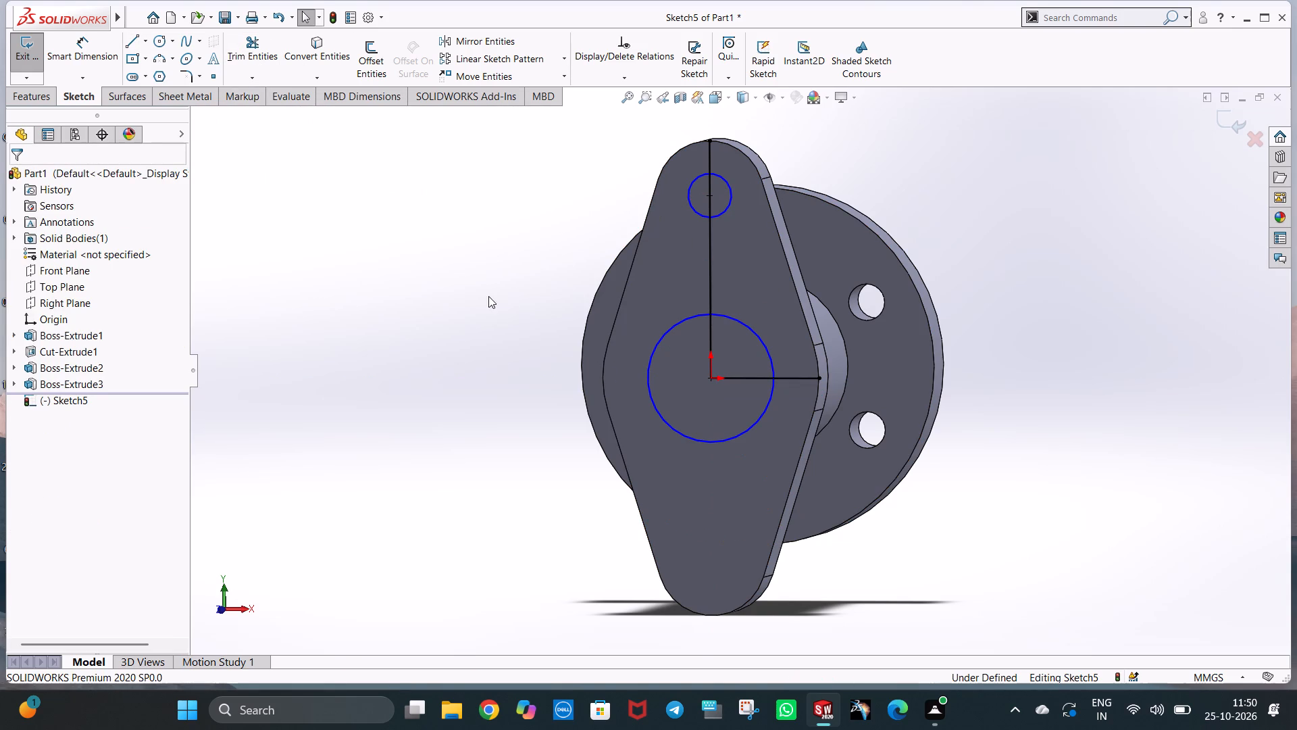
Sketch a circle of radius 15 mm concentric with the oval flange's upper end arc.
left_click(157, 39)
left_click(709, 195)
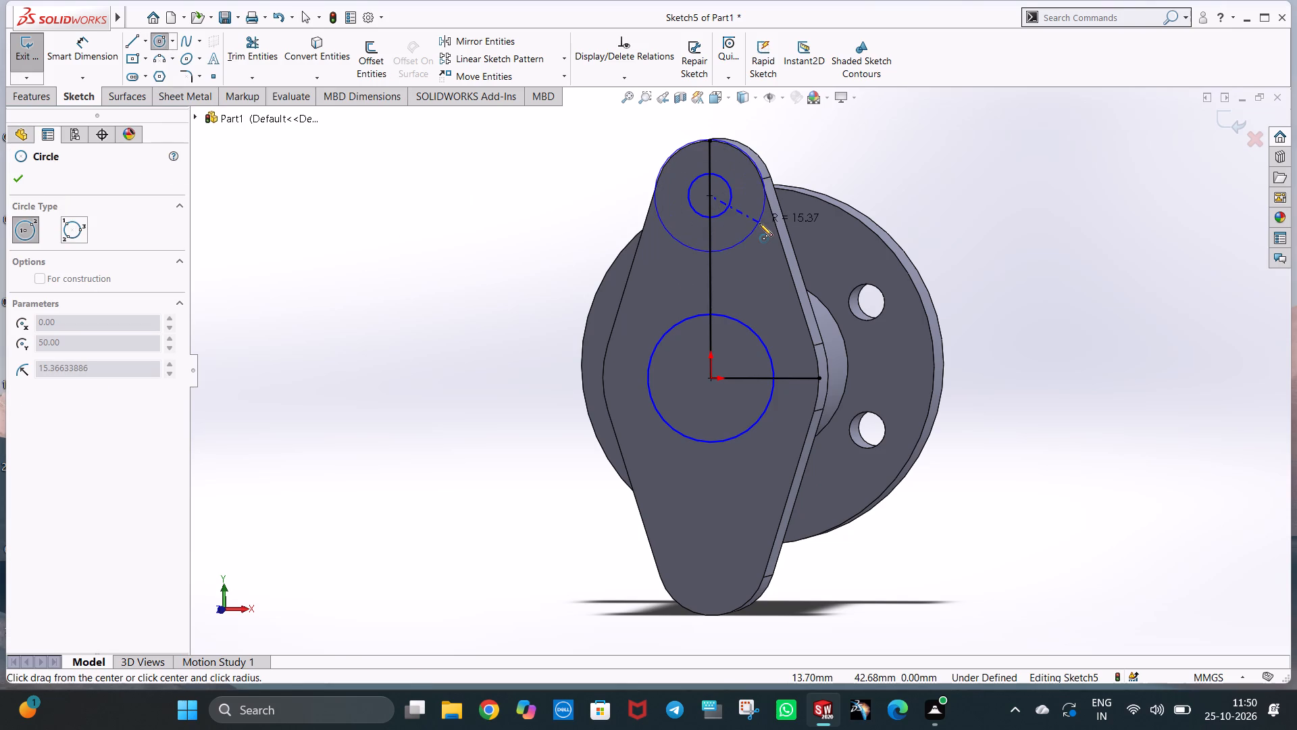
left_click(758, 223)
type("15")
key("Return")
key("Escape")
key("Escape")
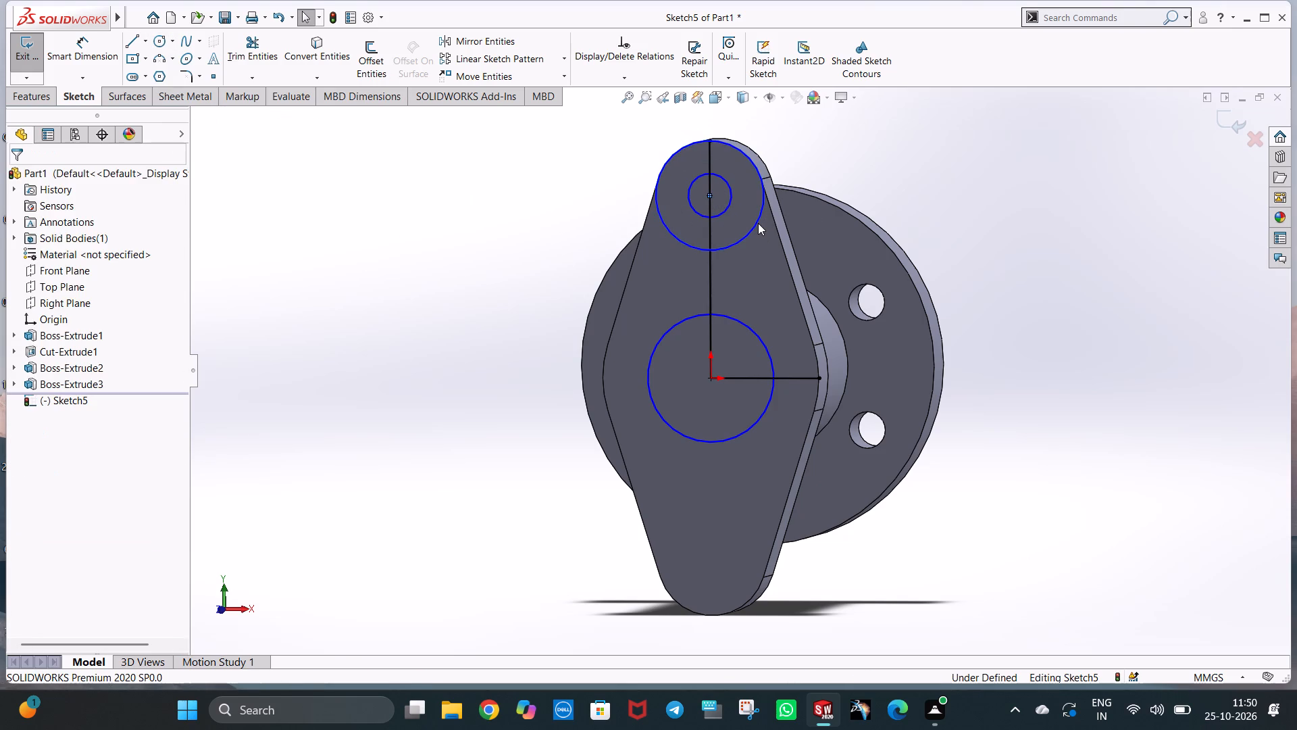
left_click(1046, 461)
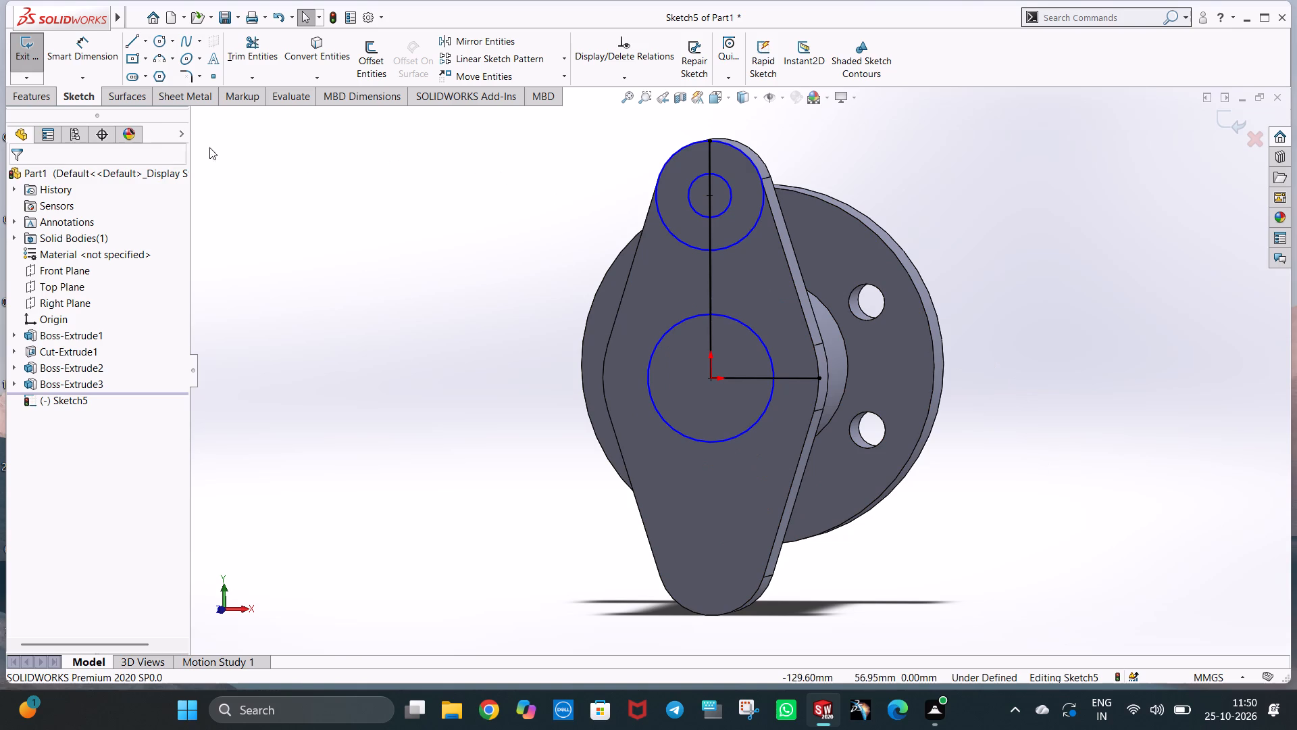
Trim away the whole 6 mm radius circle and the left half of the 15 mm radius circle, undoing the trim of its right half.
left_click(235, 46)
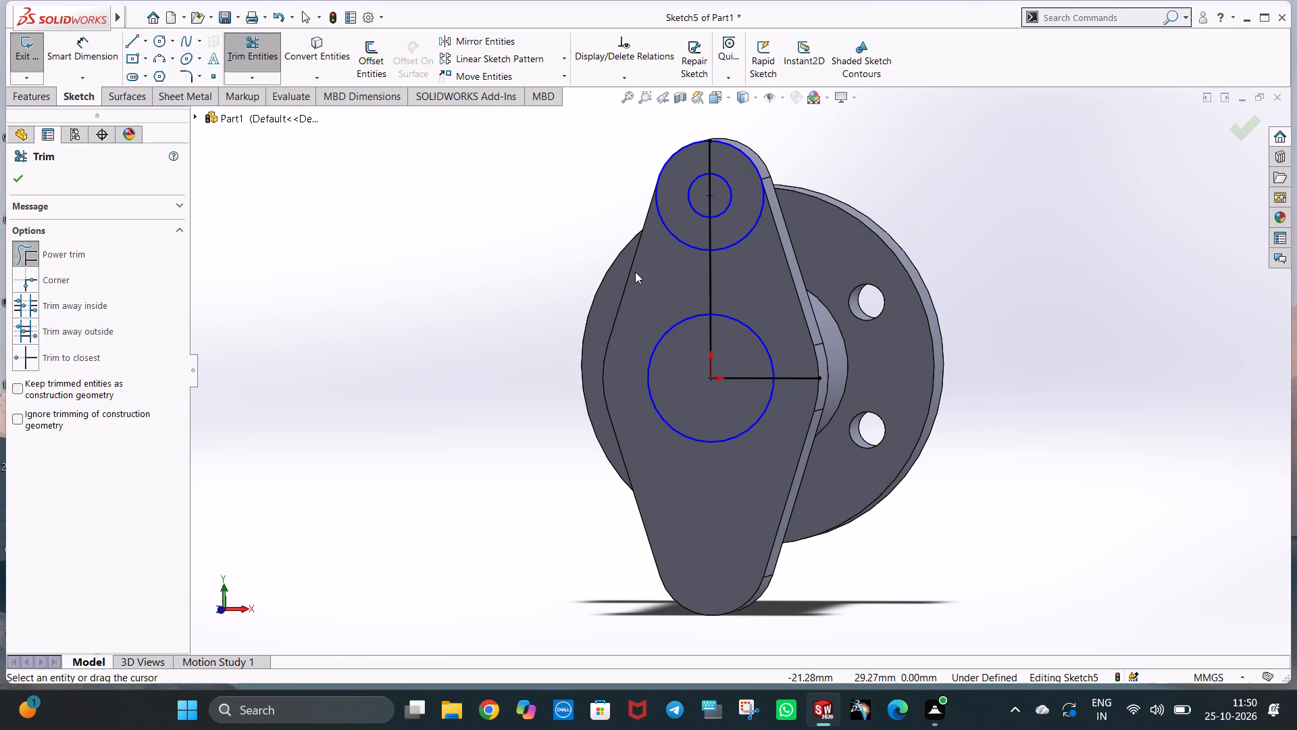
left_click_drag(635, 272, 690, 196)
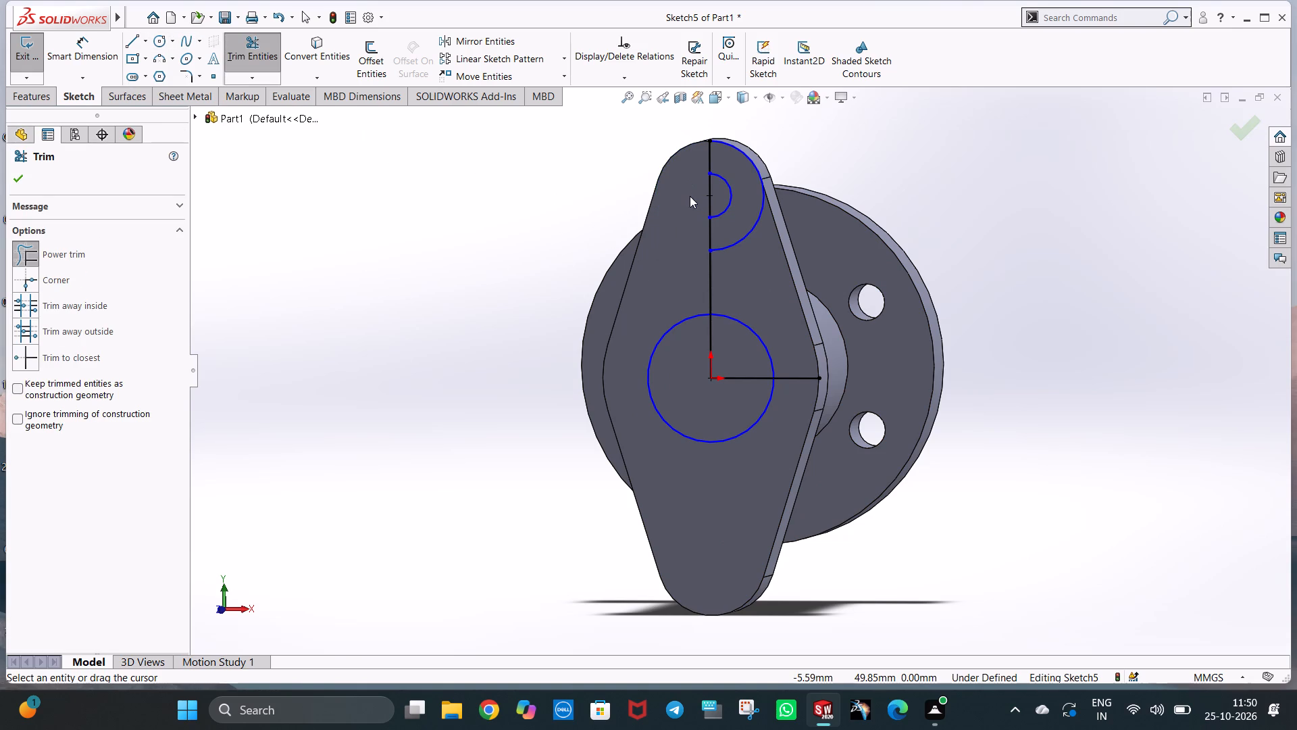
left_click_drag(743, 203, 729, 191)
left_click_drag(742, 200, 768, 239)
key("ctrl+z")
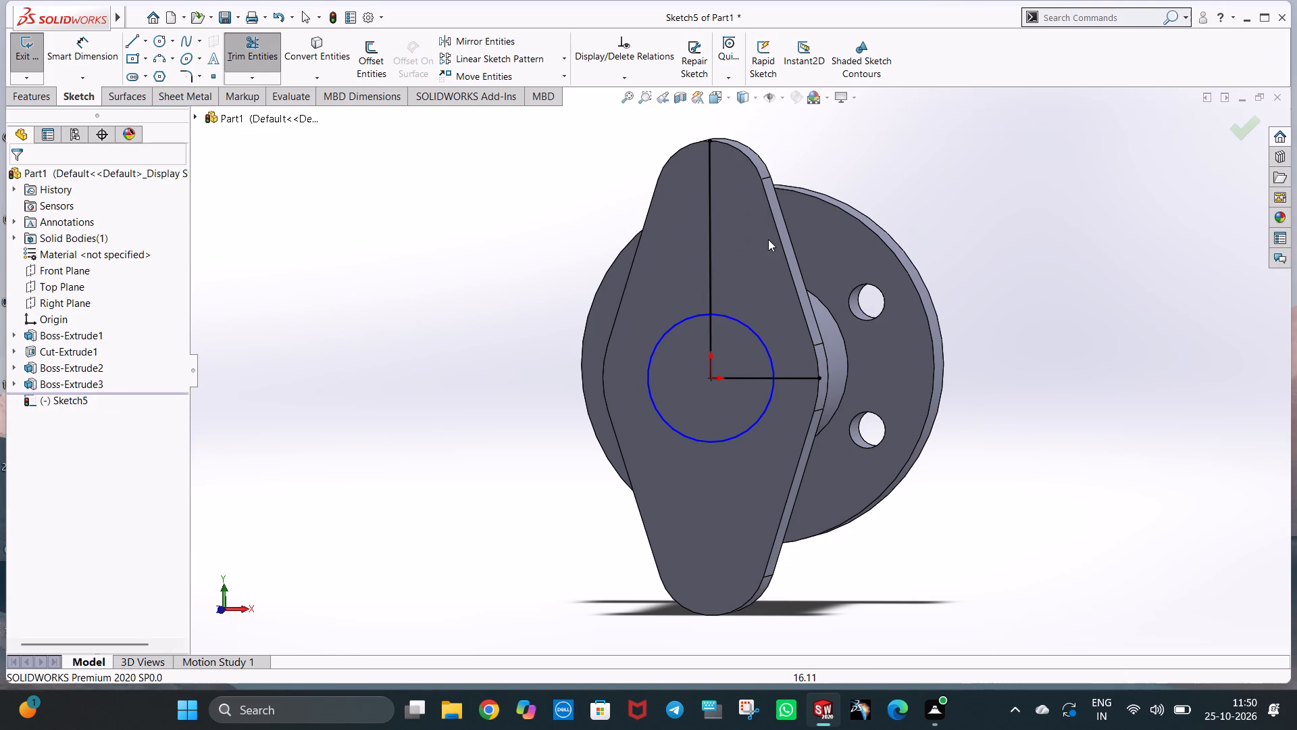
key("Escape")
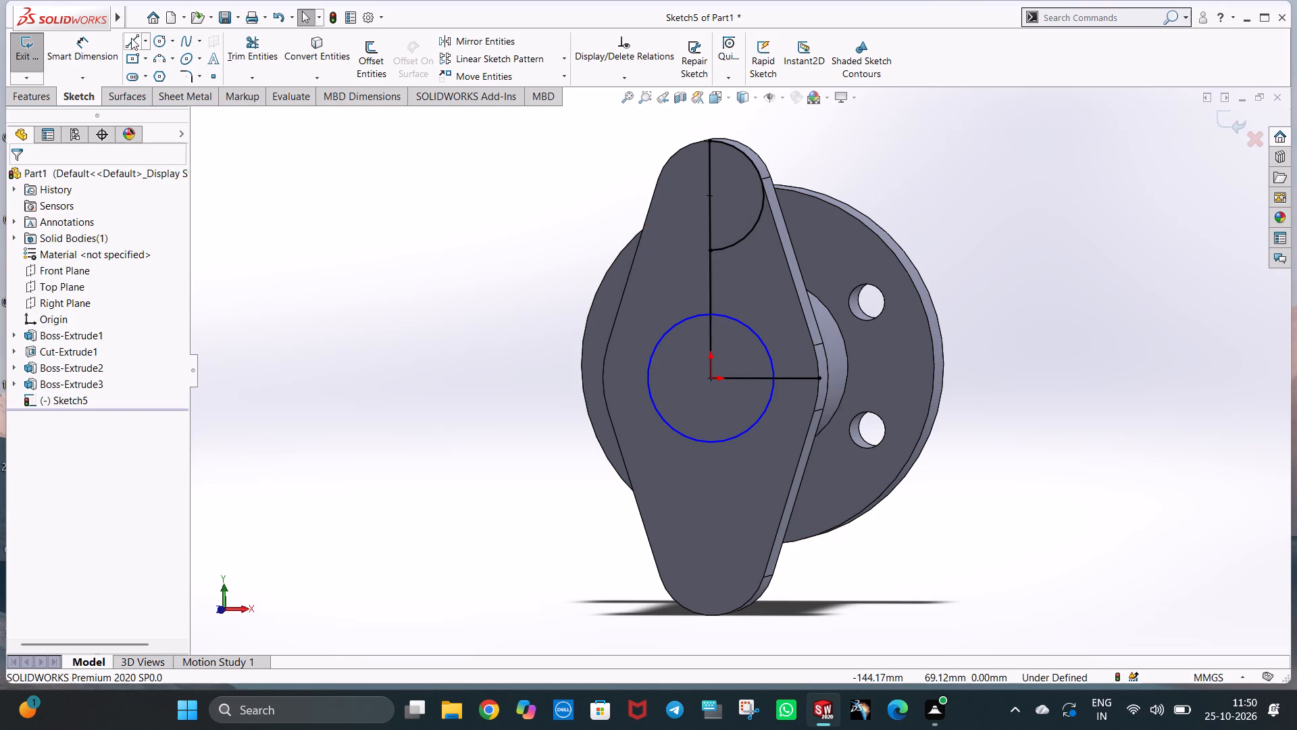
Trace the flange's upper right slanted edge with a line and continue with a 30 mm radius arc to the horizontal line's outer end.
left_click(131, 38)
left_click(760, 180)
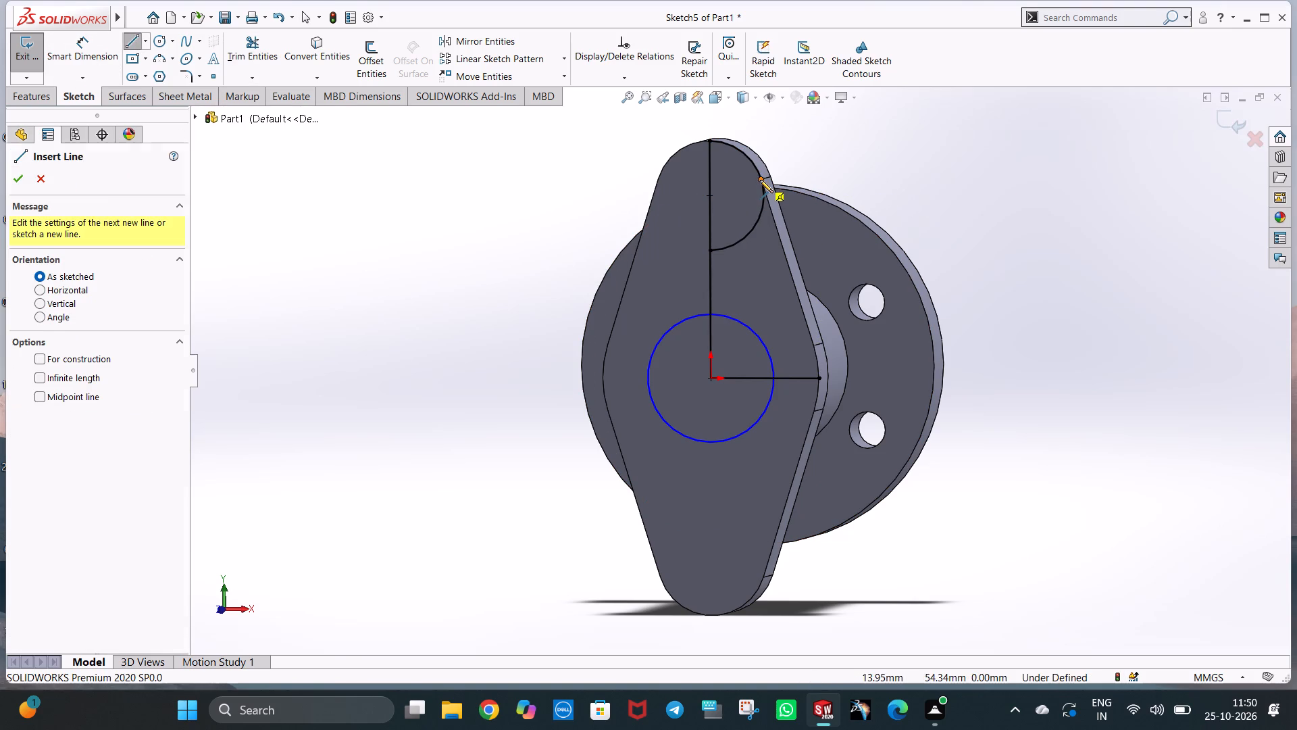
left_click(814, 347)
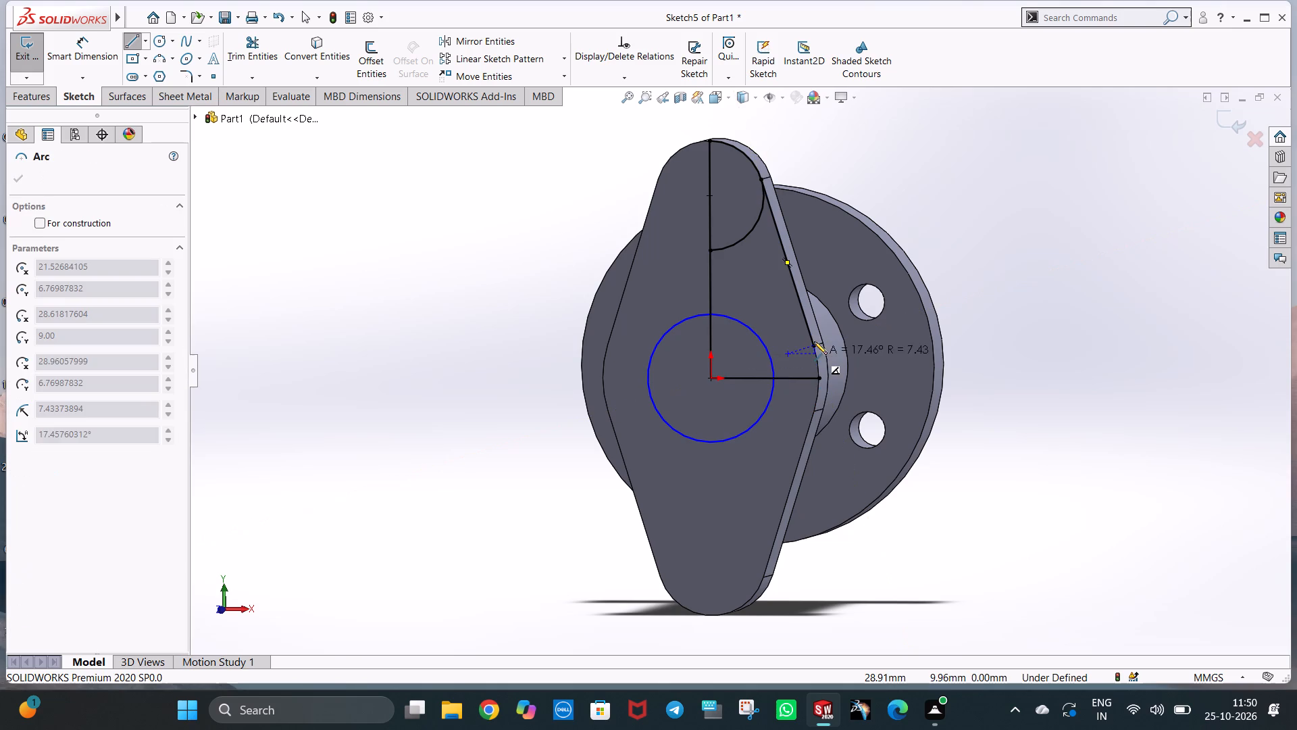
left_click(821, 377)
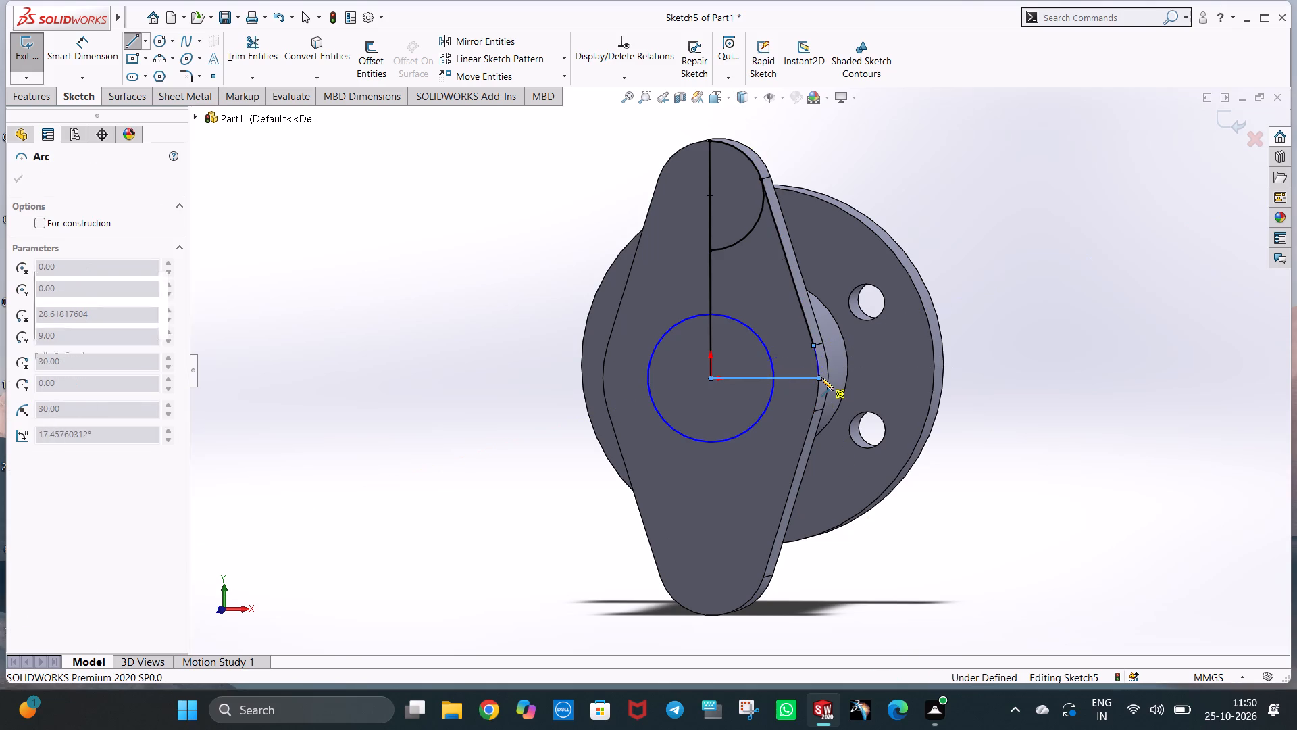
key("Escape")
key("Escape")
left_click(898, 186)
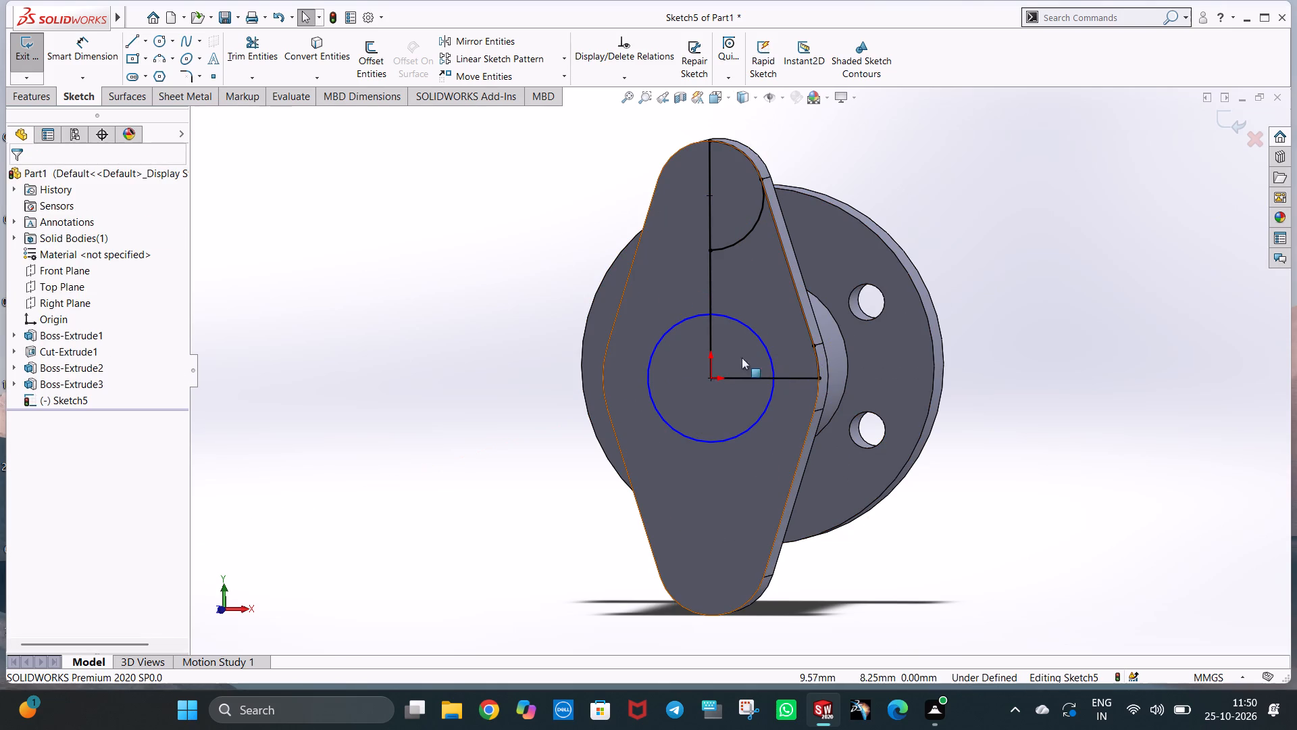
Trim away the 17.5 mm radius circle at the origin and the part of the upper 15 mm radius arc inside the flange outline.
left_click(663, 340)
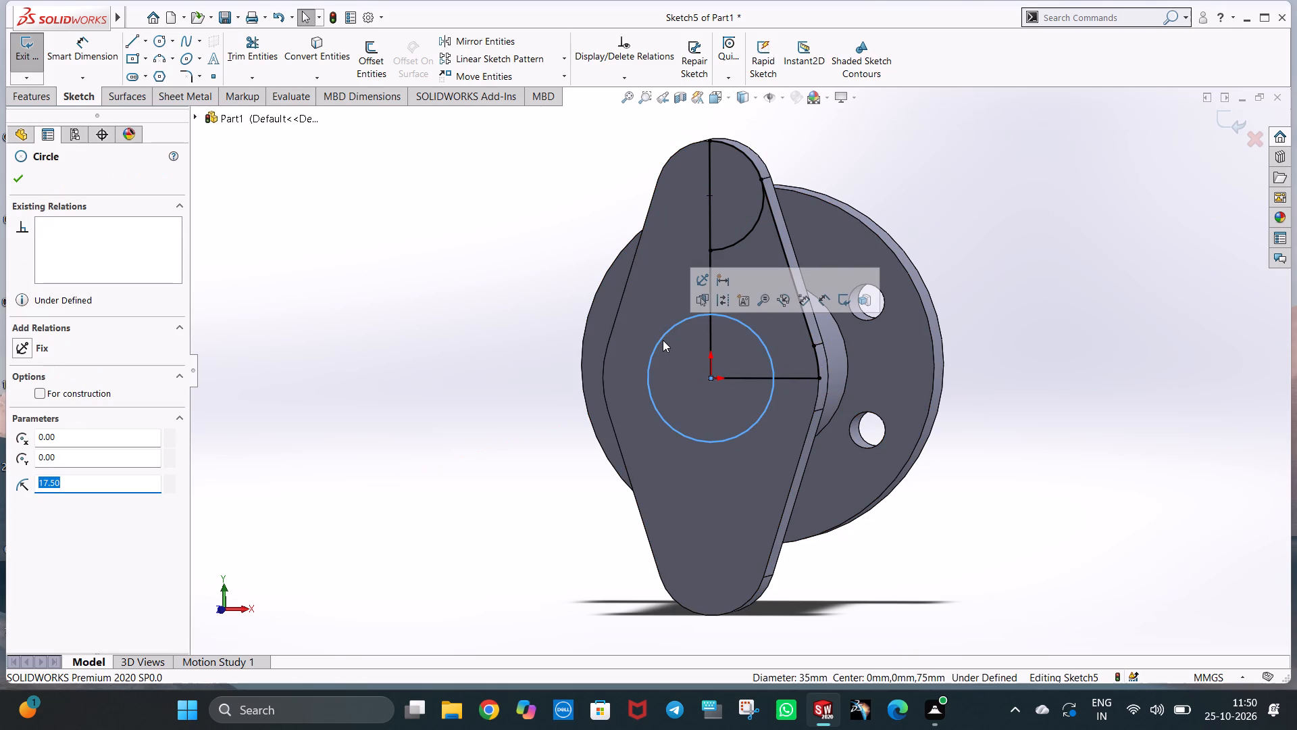
left_click(1007, 264)
left_click(263, 51)
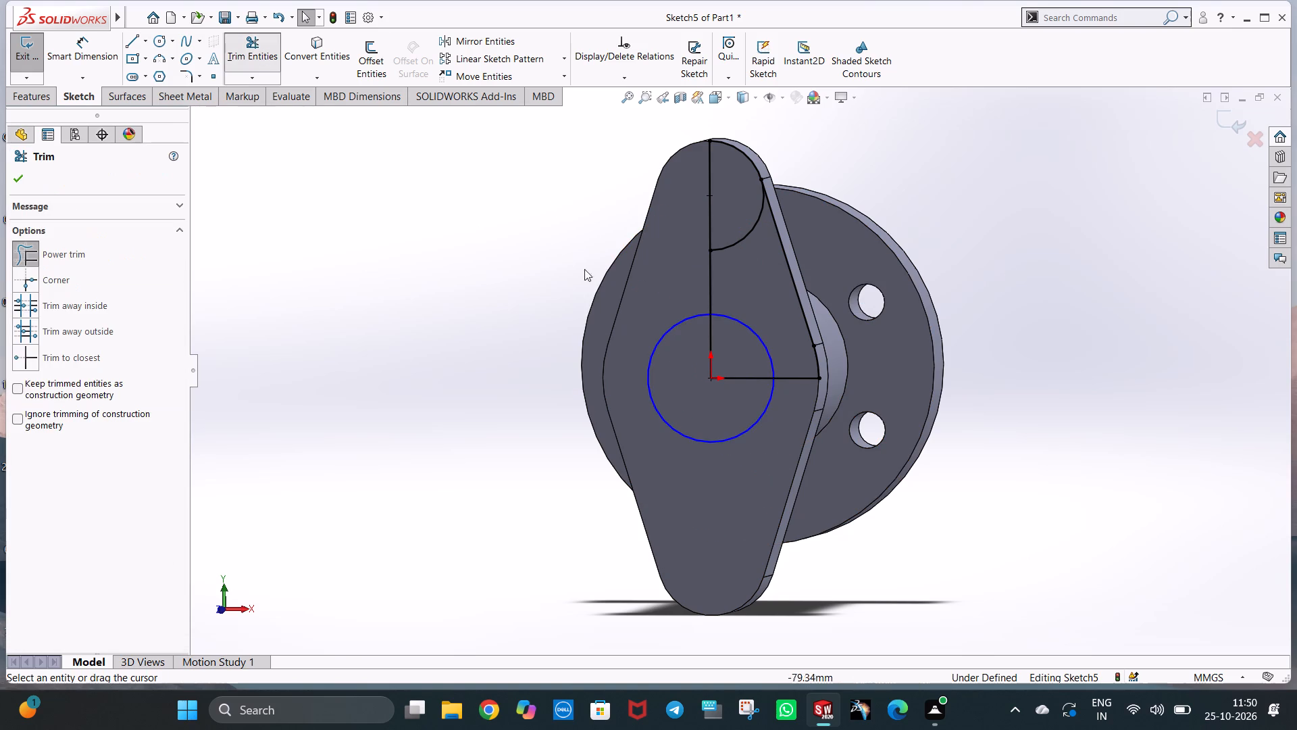
left_click(771, 302)
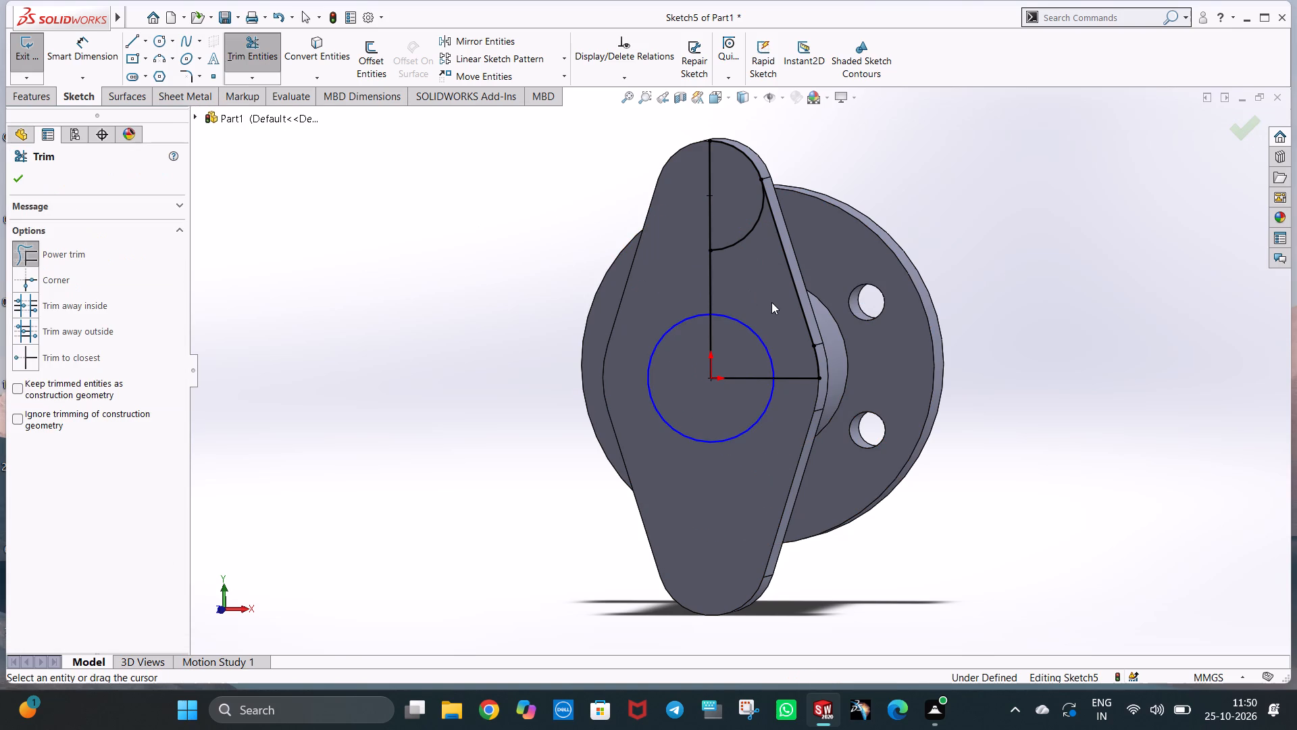
left_click_drag(771, 302, 748, 331)
left_click_drag(642, 332, 694, 415)
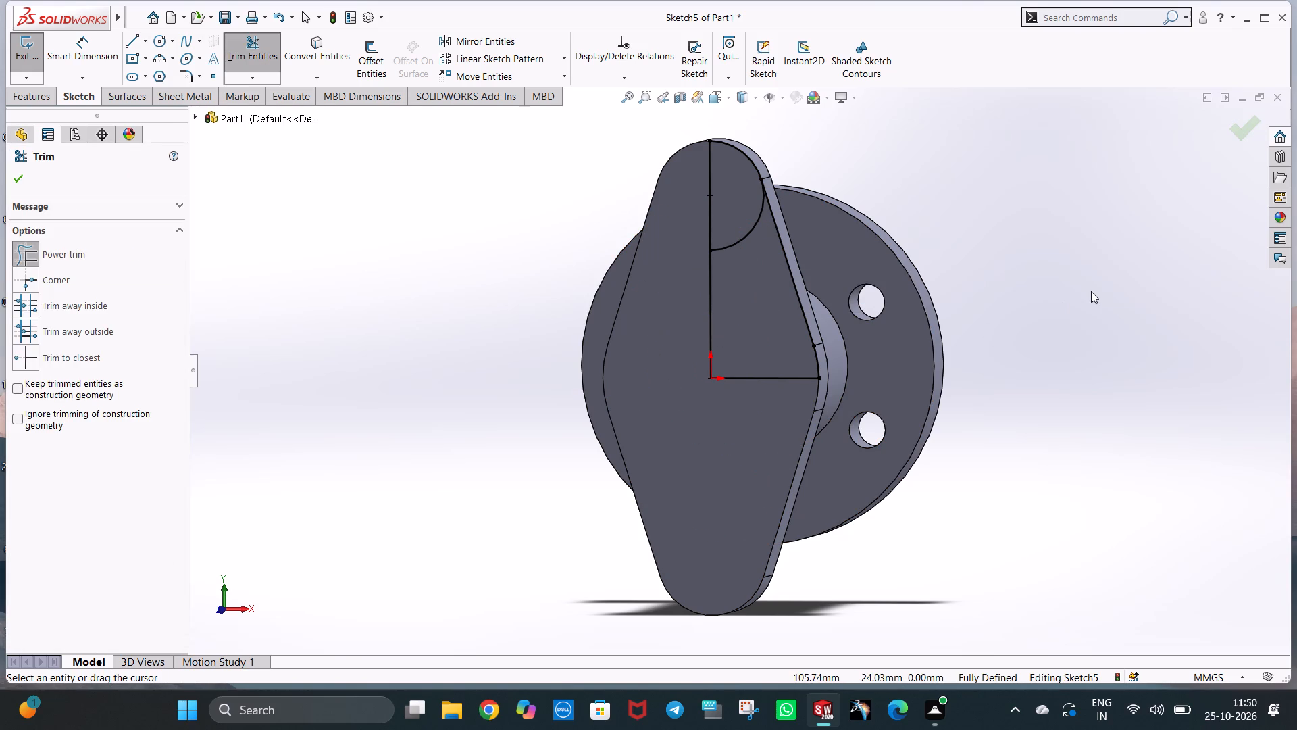
left_click_drag(738, 215, 749, 266)
key("Escape")
left_click(982, 233)
Cut-extrude the closed quarter profile through the oval flange and into the boss to a blind depth of 60 mm.
middle_click_drag(1042, 447, 1032, 460)
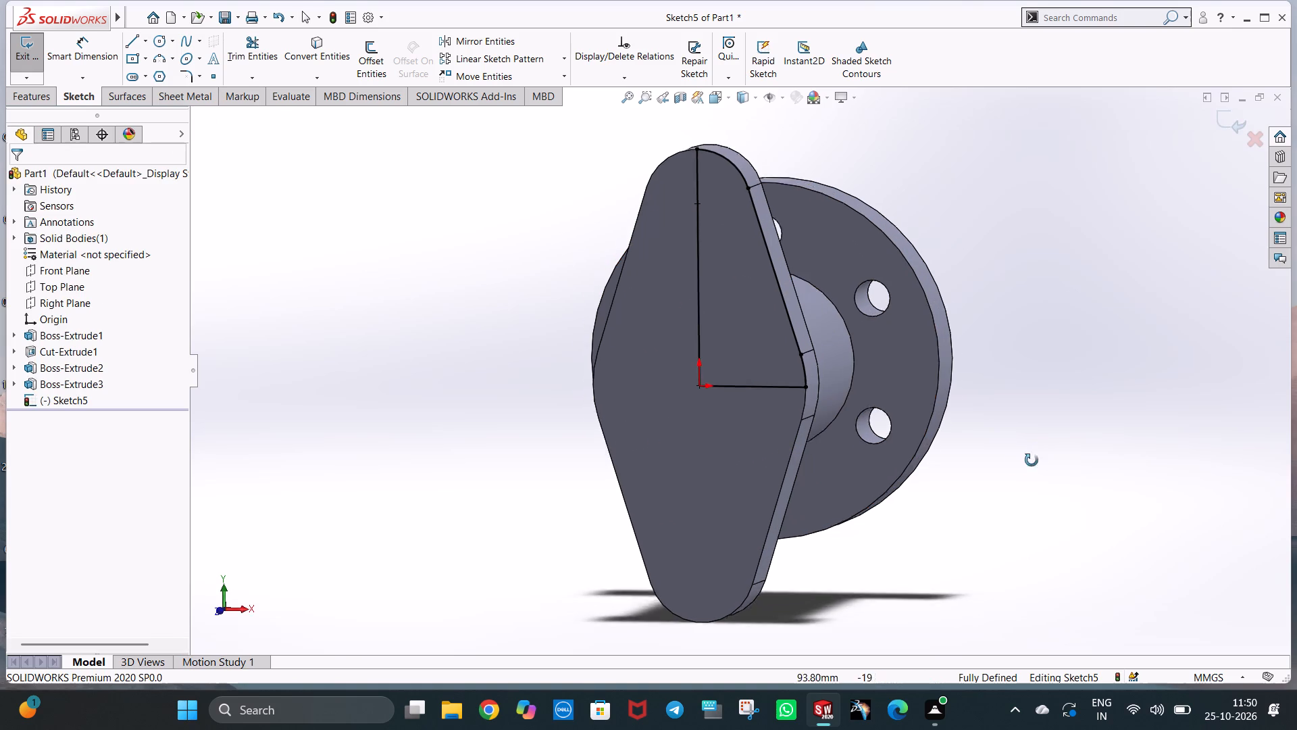
middle_click_drag(1032, 460, 973, 436)
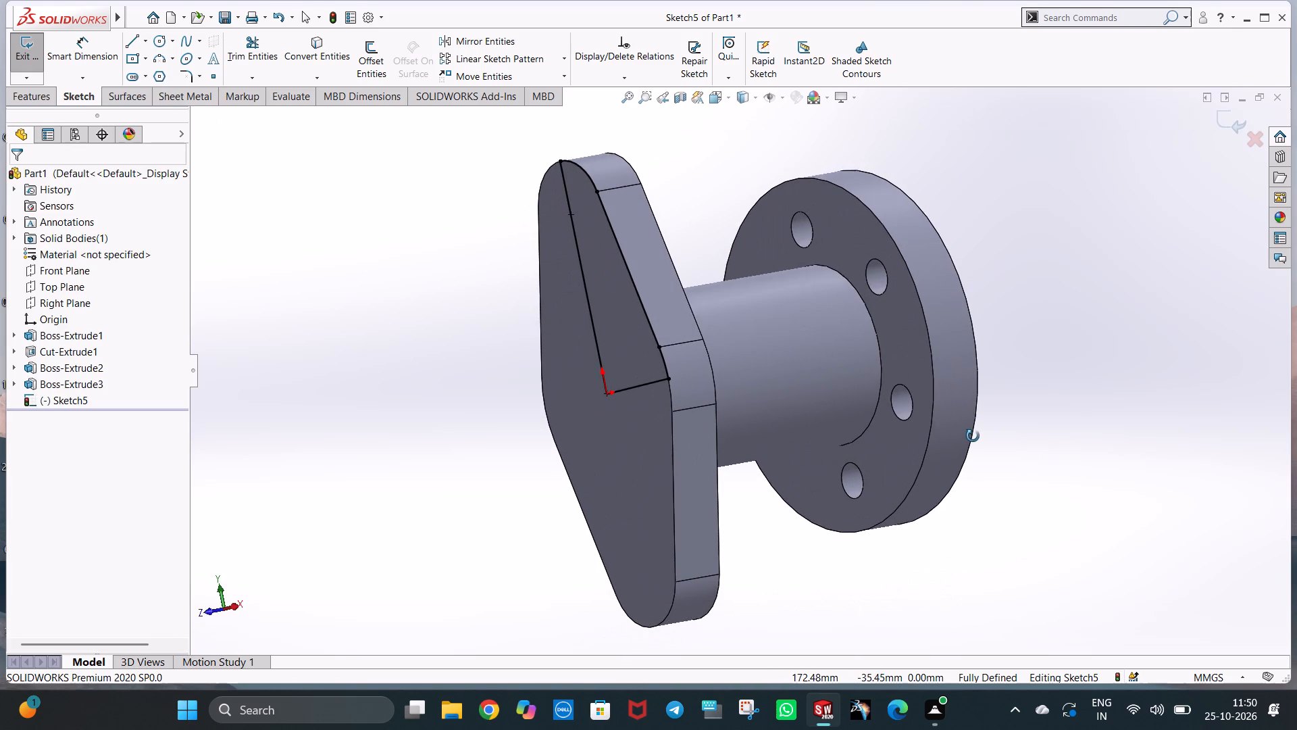
middle_click_drag(973, 436, 1048, 451)
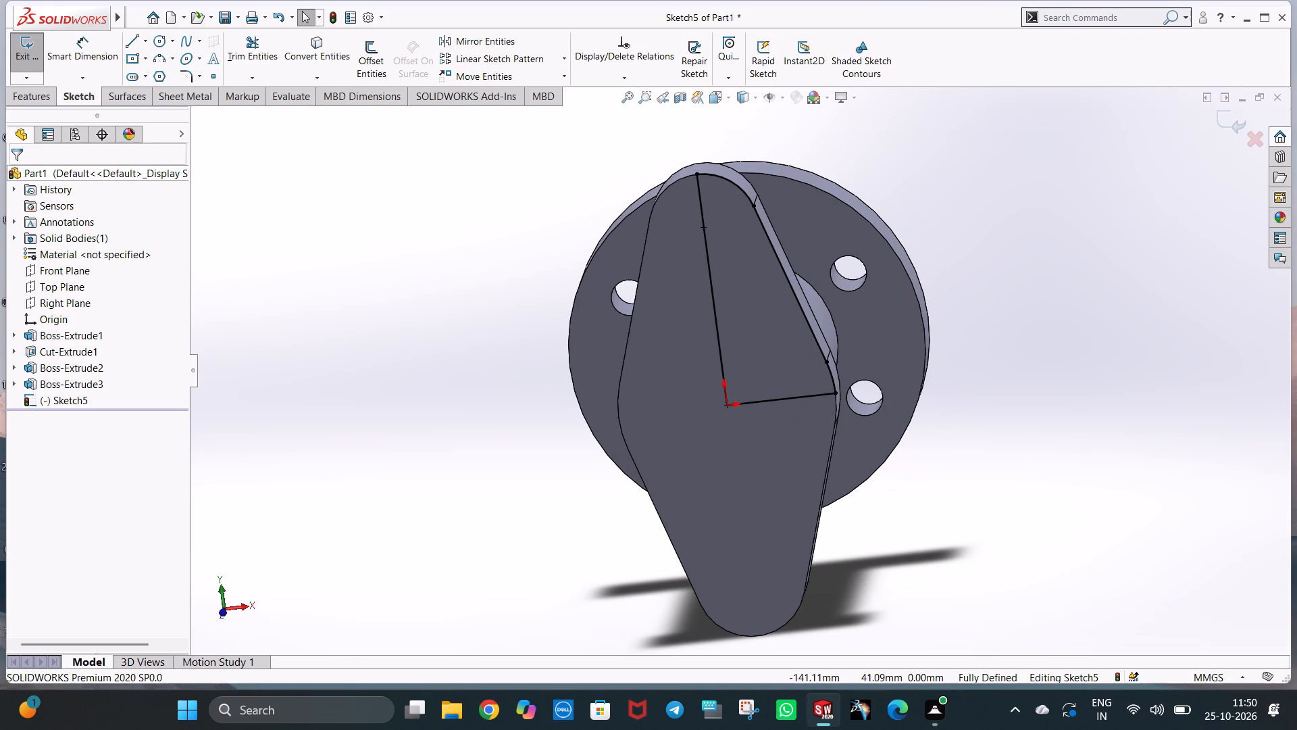
left_click(23, 100)
left_click(238, 67)
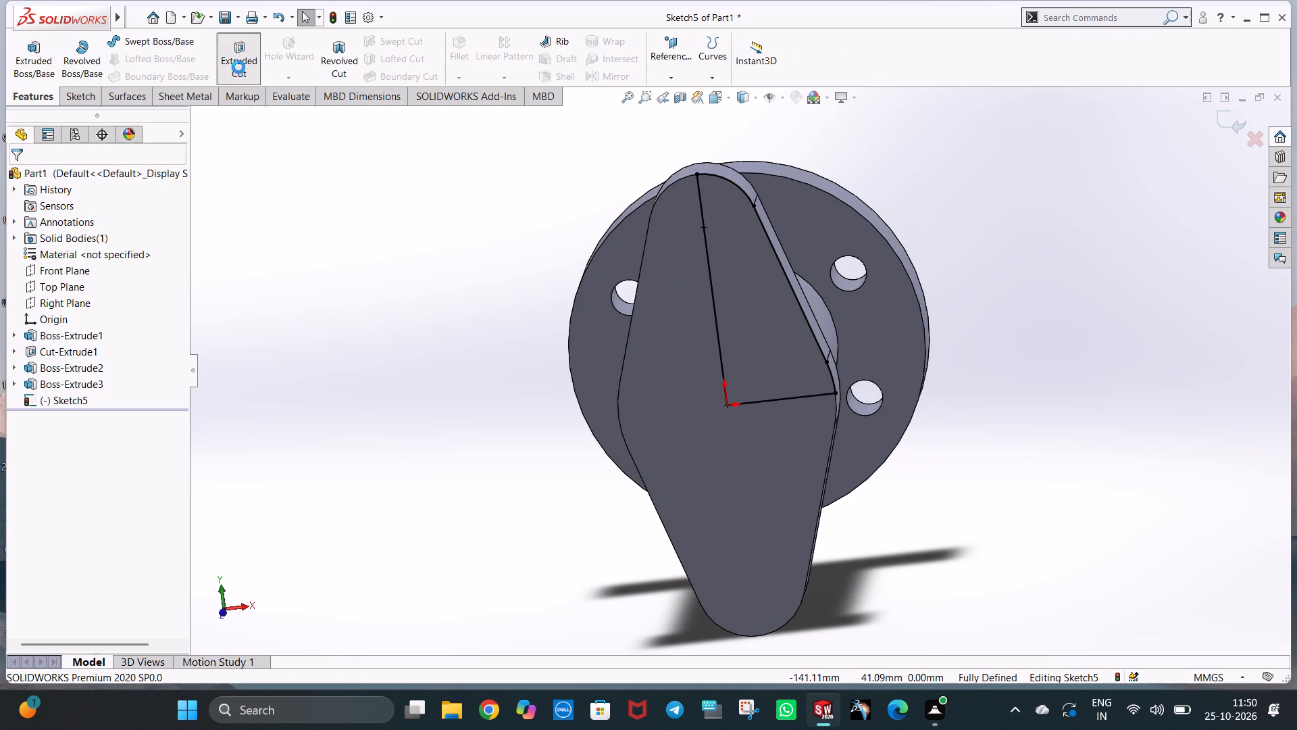
middle_click_drag(975, 416, 840, 479)
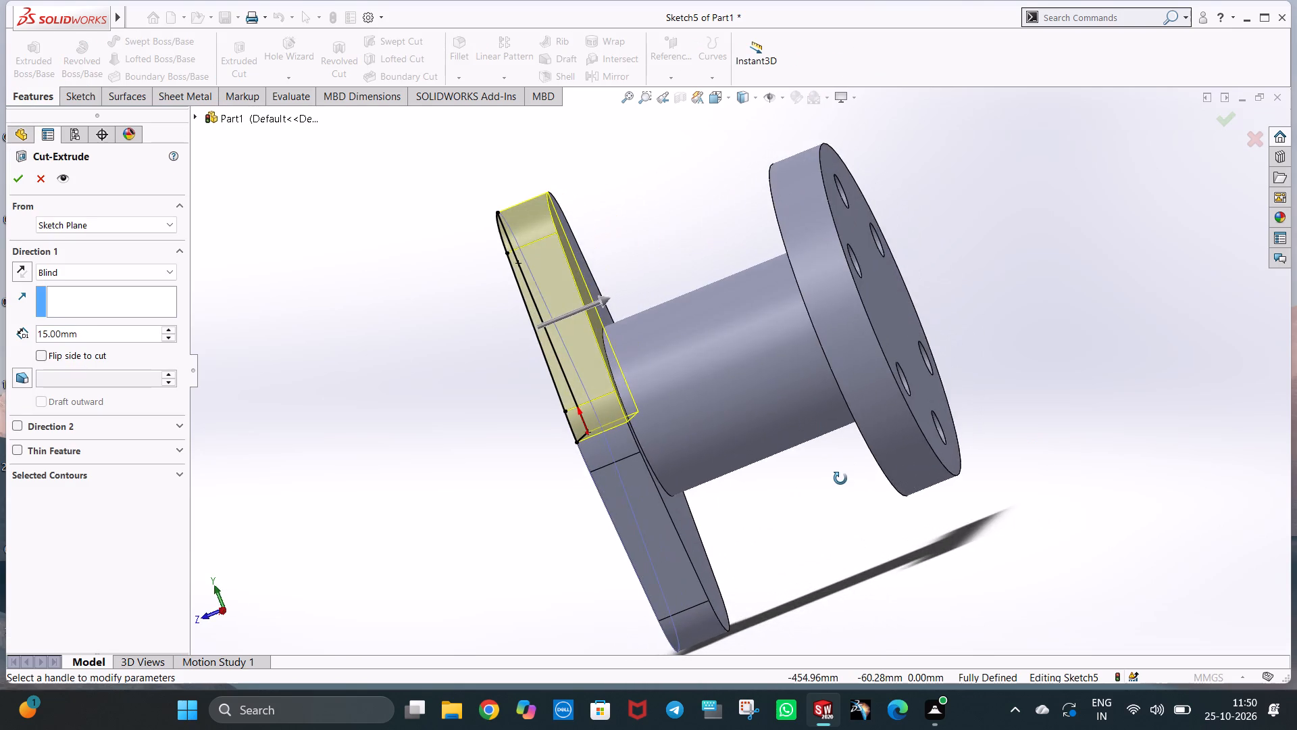
middle_click_drag(840, 479, 865, 458)
left_click_drag(80, 333, 39, 338)
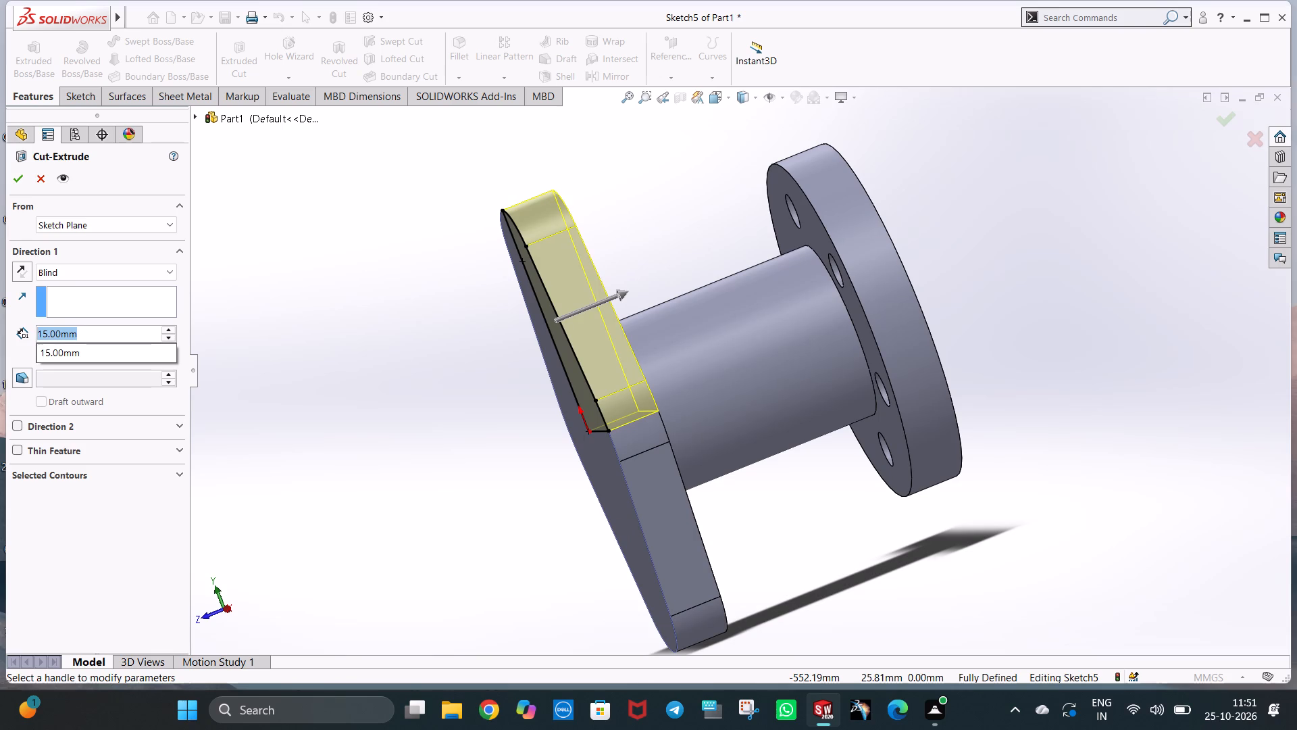
type("45")
key("Return")
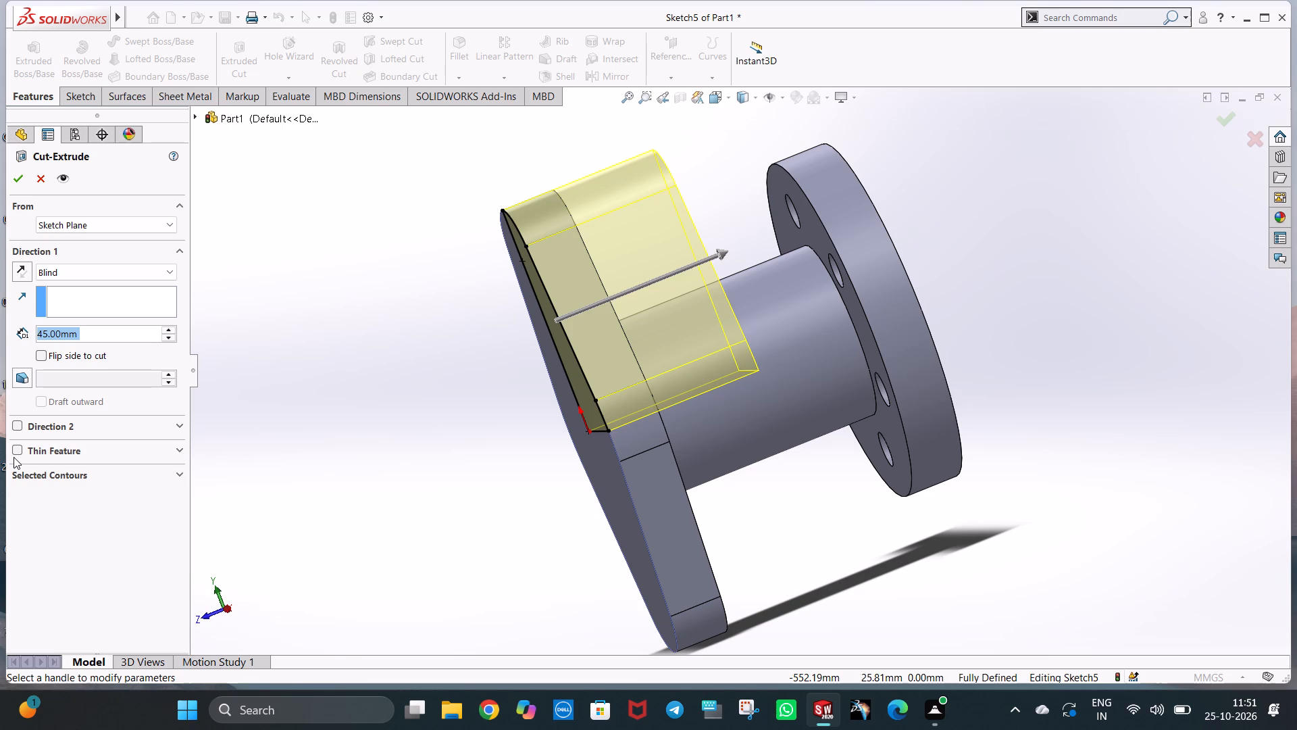
type("60")
key("Return")
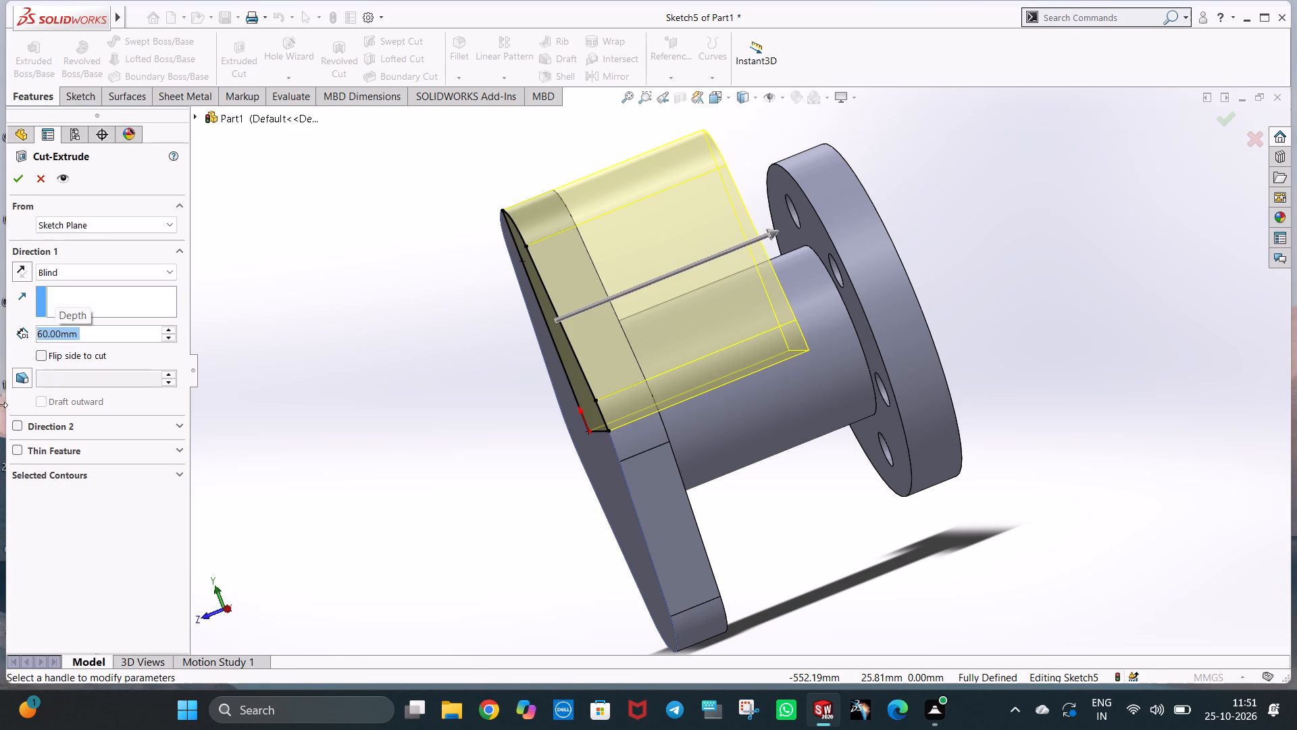
left_click(16, 181)
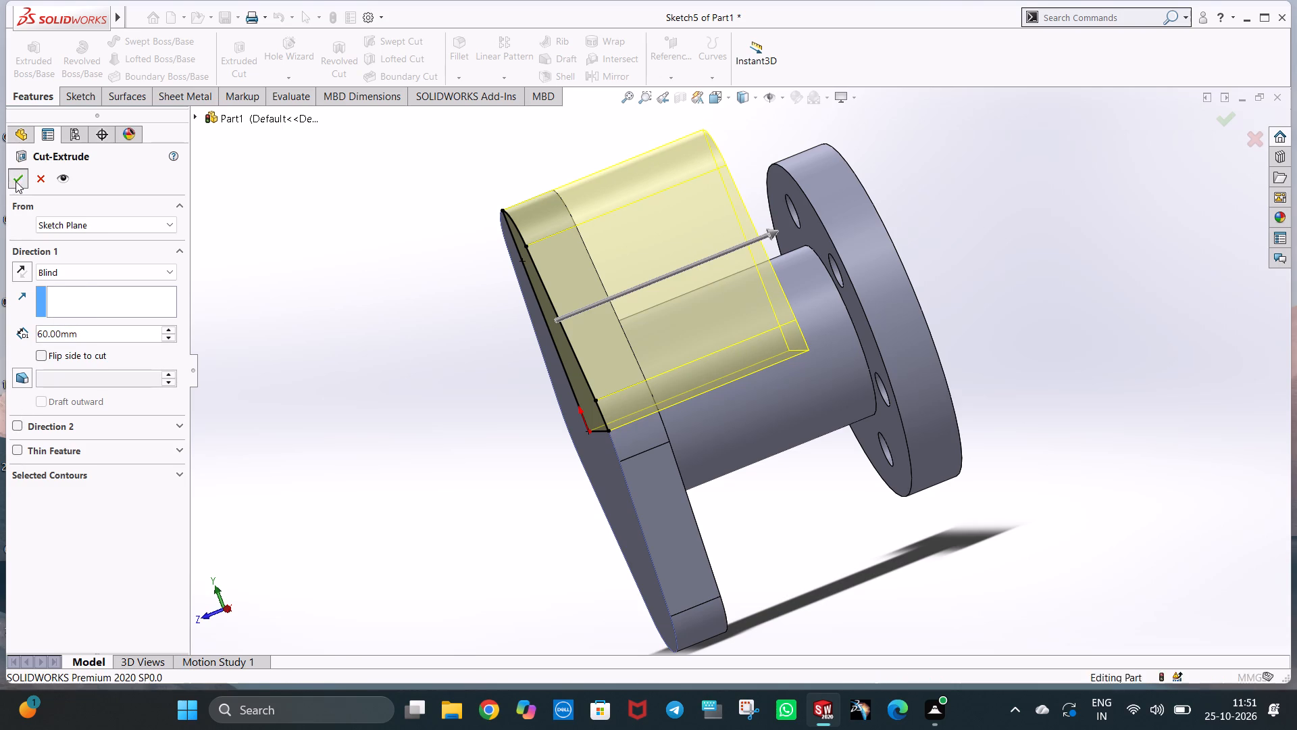
Start a sketch on the oval flange's outer face and draw a circle of radius 17.5 mm centred on the origin.
middle_click_drag(865, 518, 963, 503)
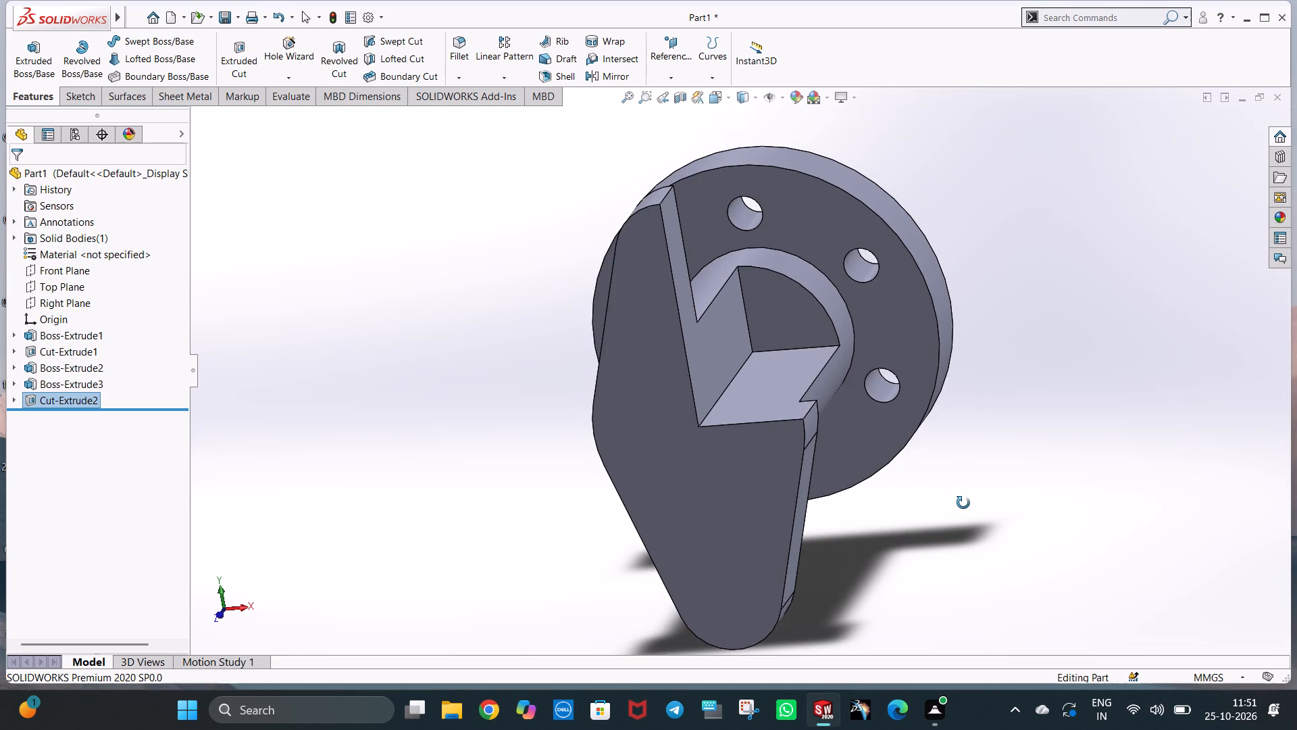
middle_click_drag(963, 503, 990, 431)
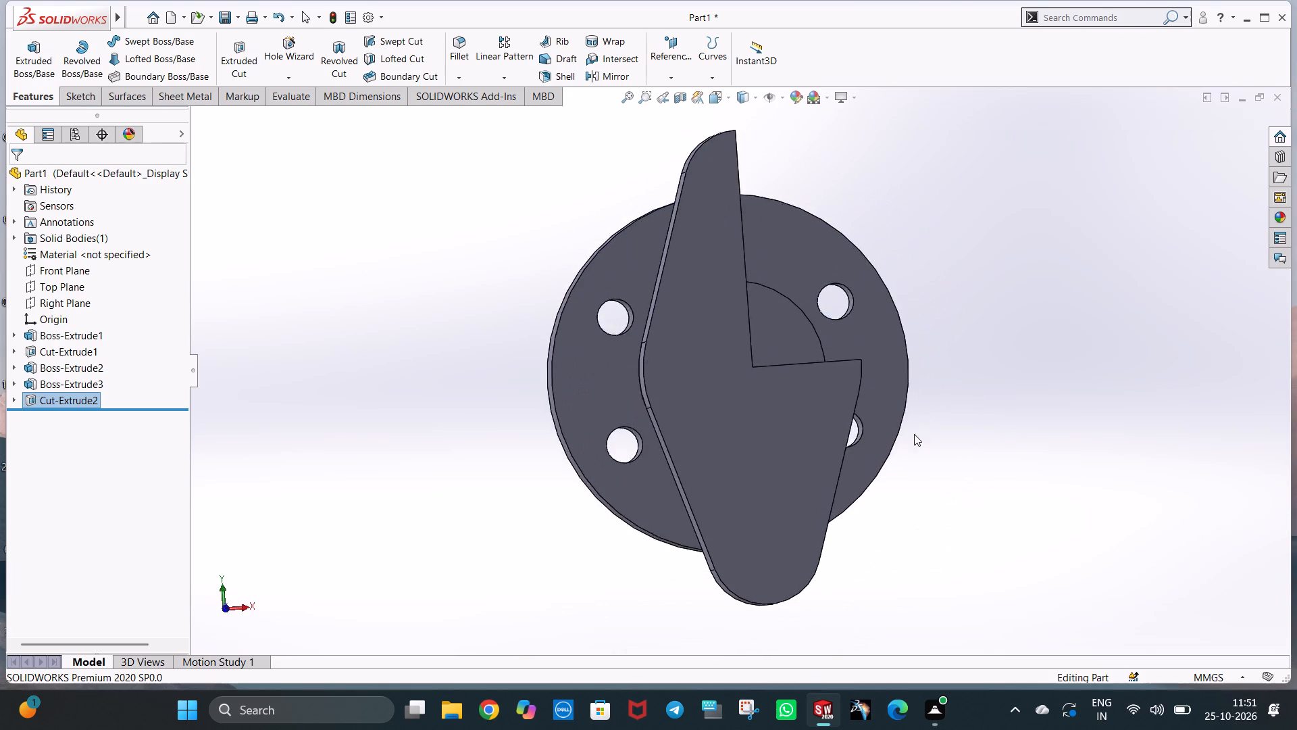
right_click(748, 454)
left_click(788, 391)
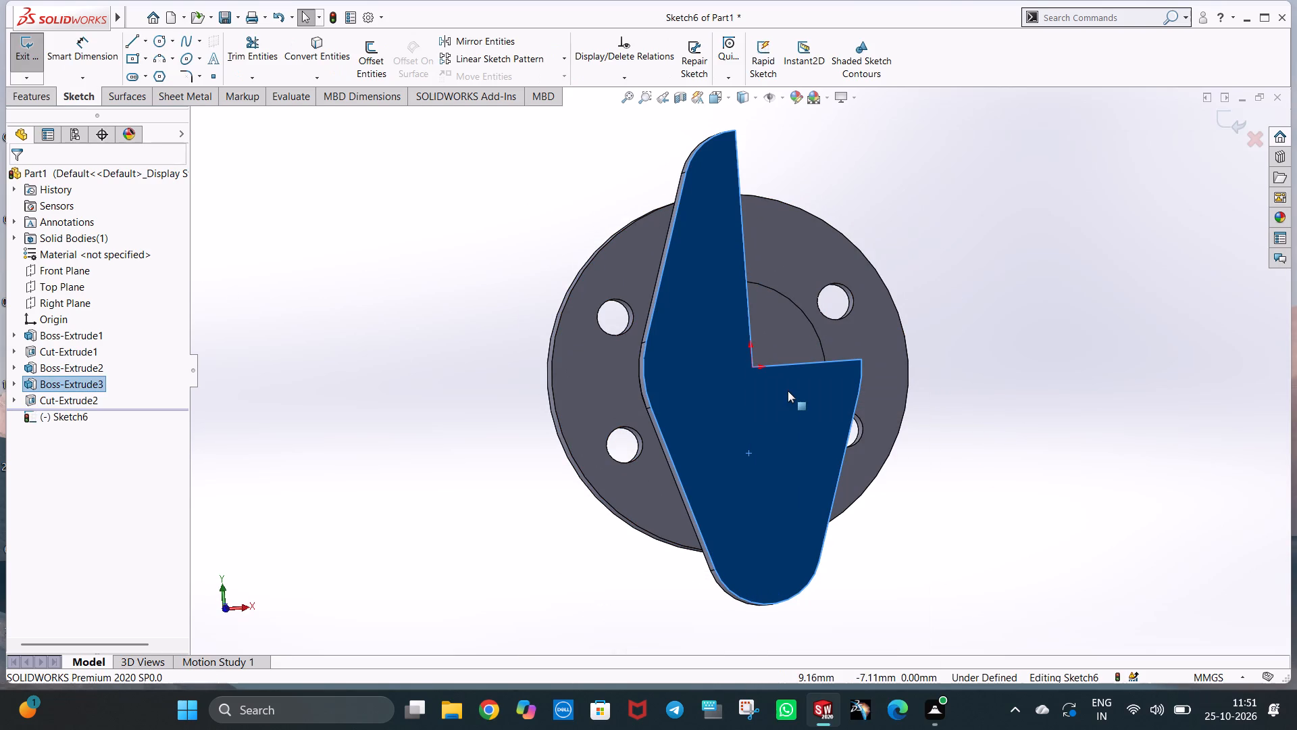
left_click(165, 46)
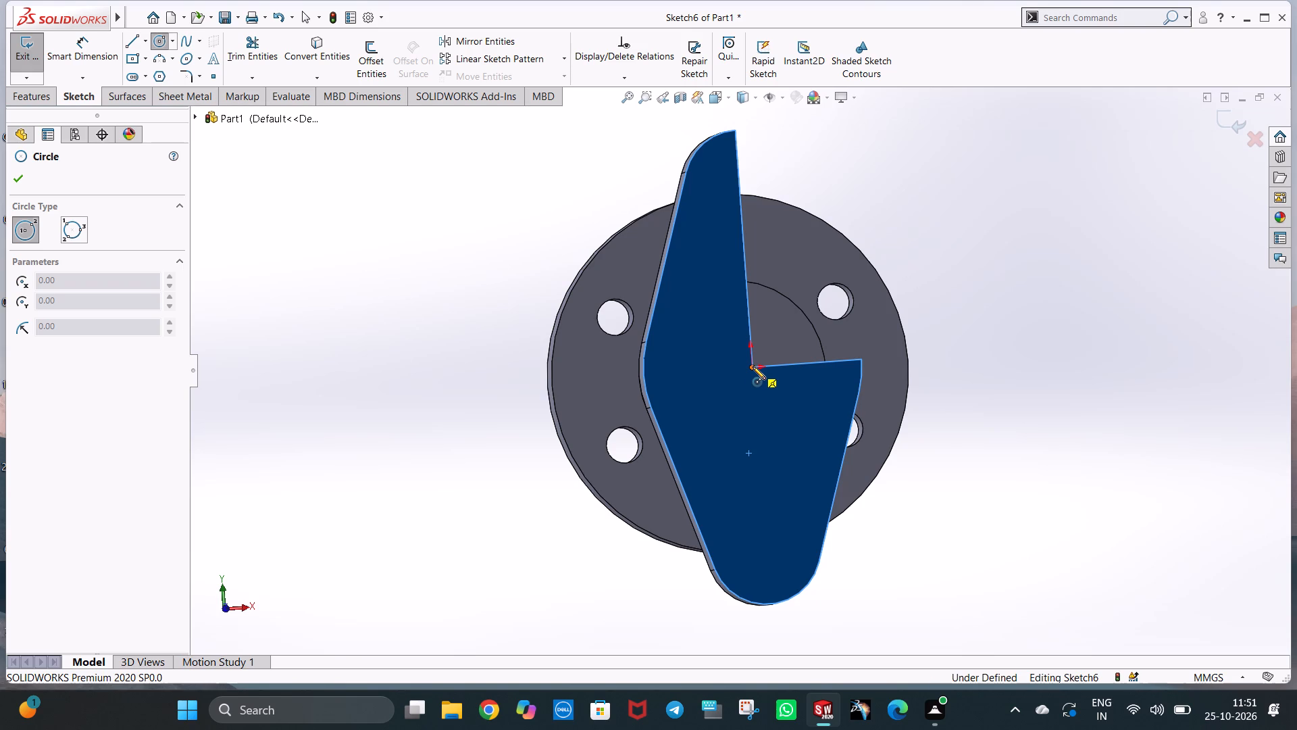
key("ctrl+8")
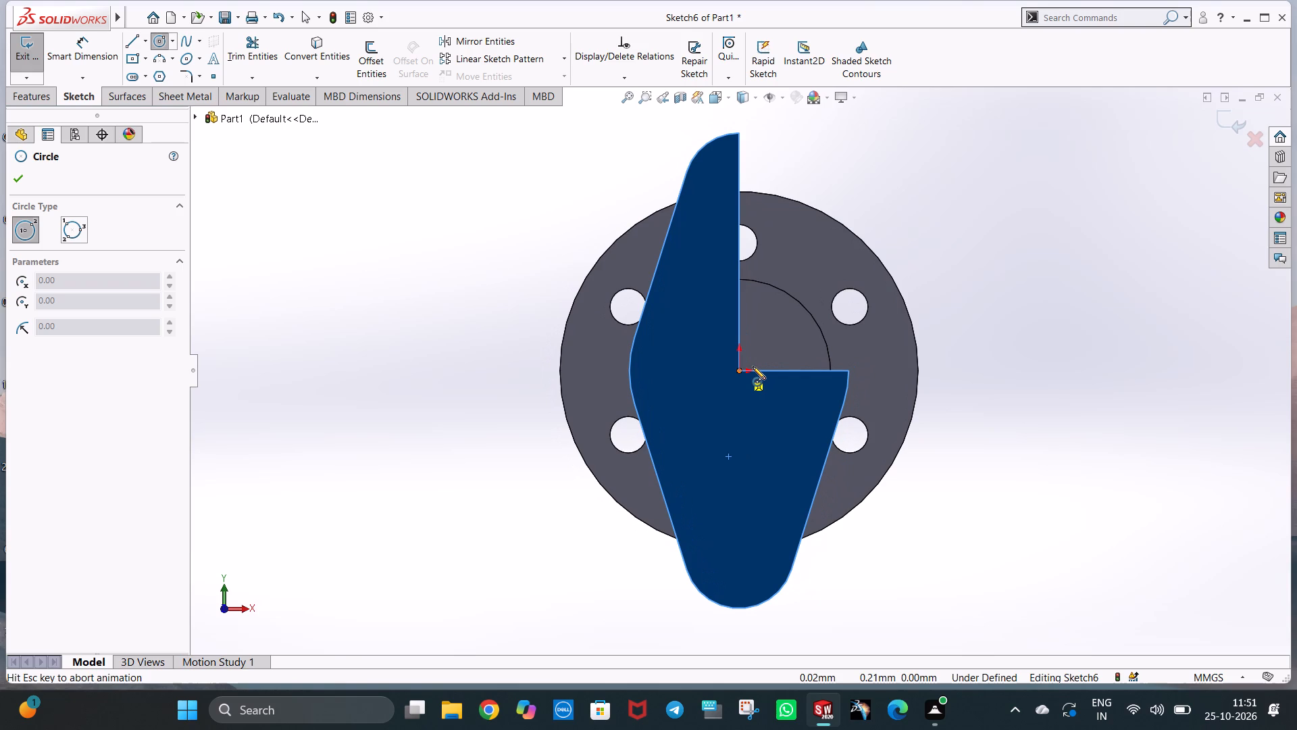
left_click(160, 40)
left_click(157, 43)
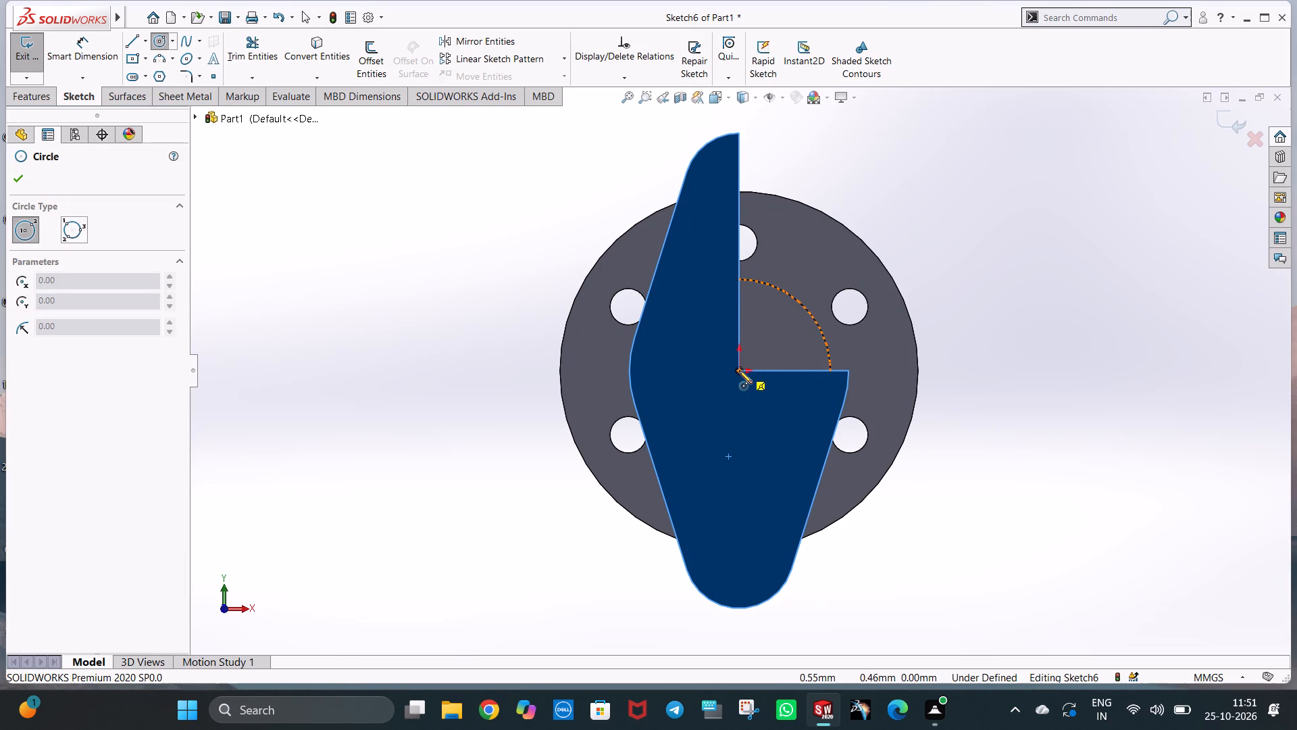
left_click(739, 370)
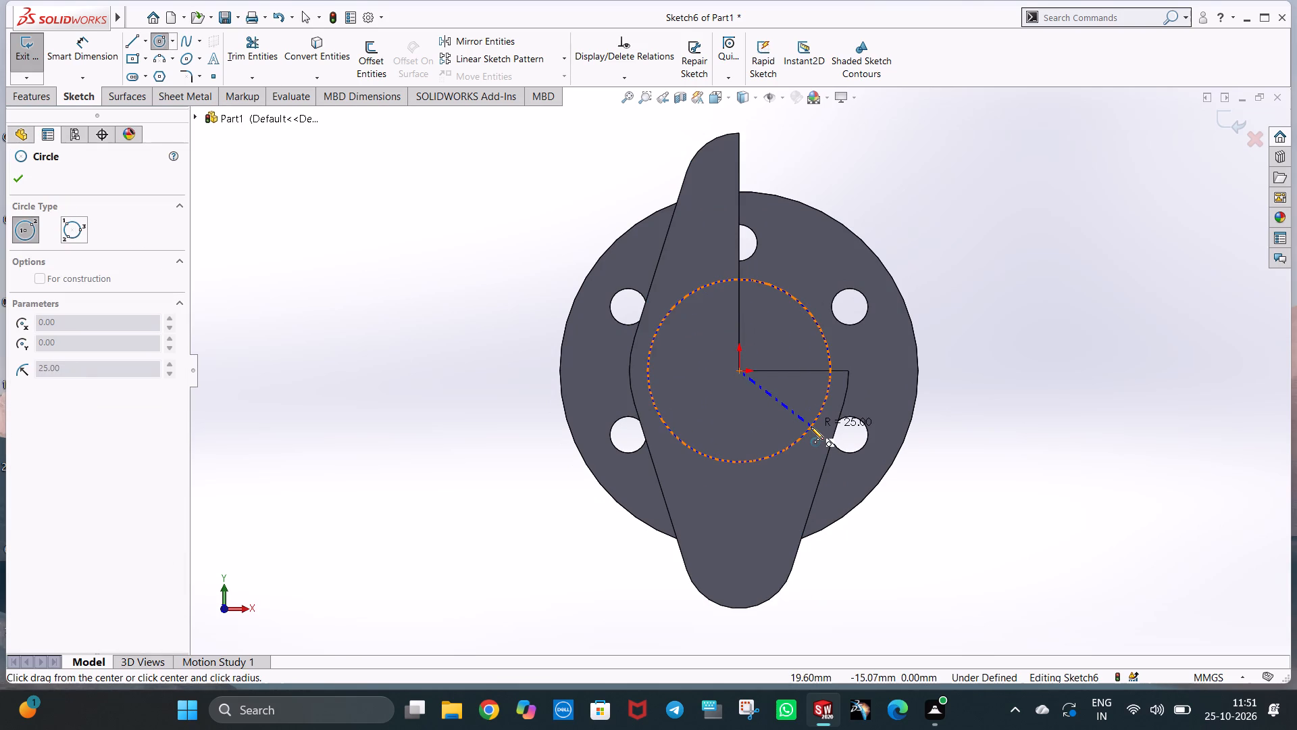
left_click(811, 427)
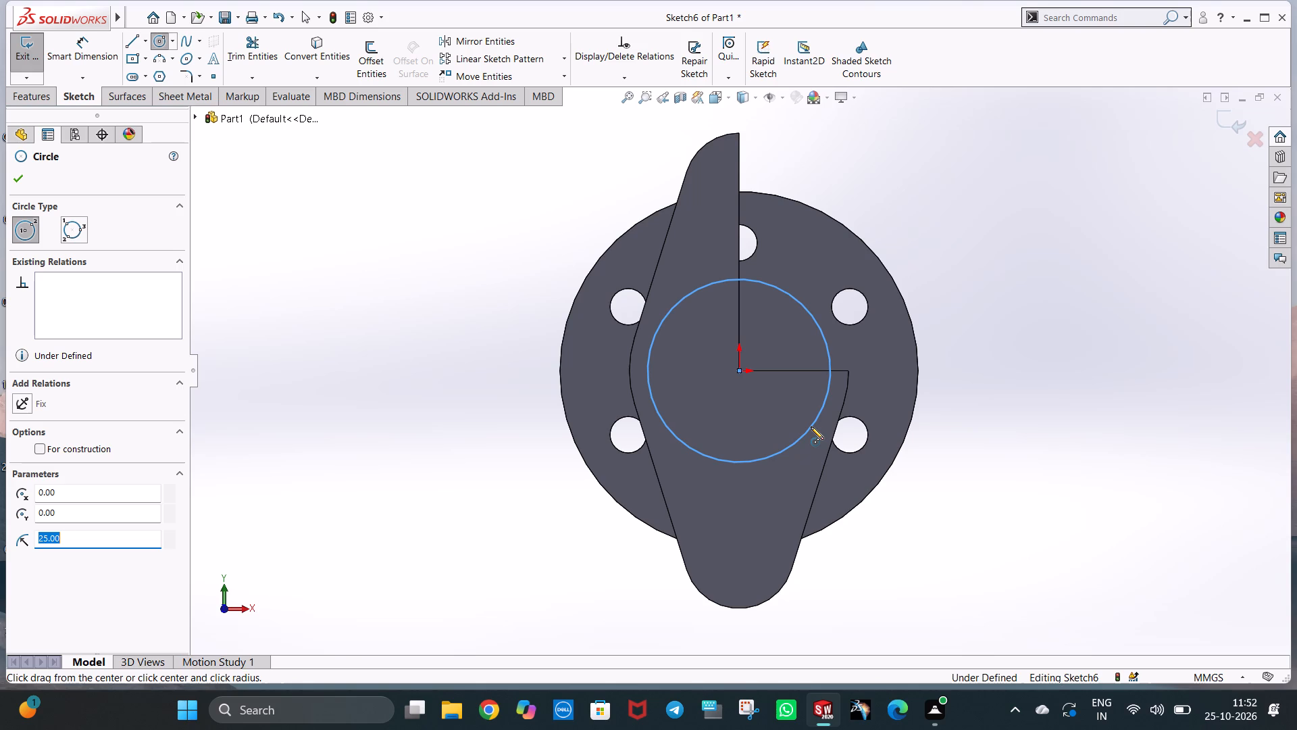
type("17.5")
key("Return")
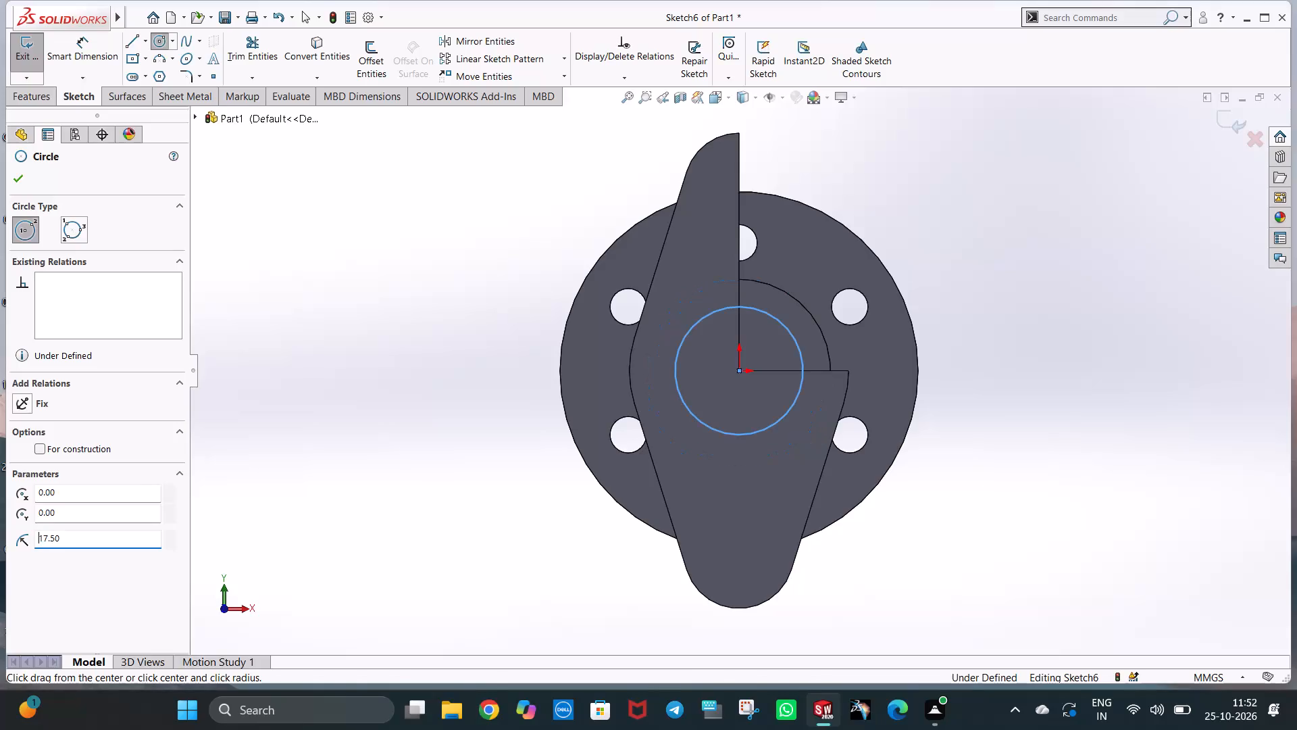
key("Escape")
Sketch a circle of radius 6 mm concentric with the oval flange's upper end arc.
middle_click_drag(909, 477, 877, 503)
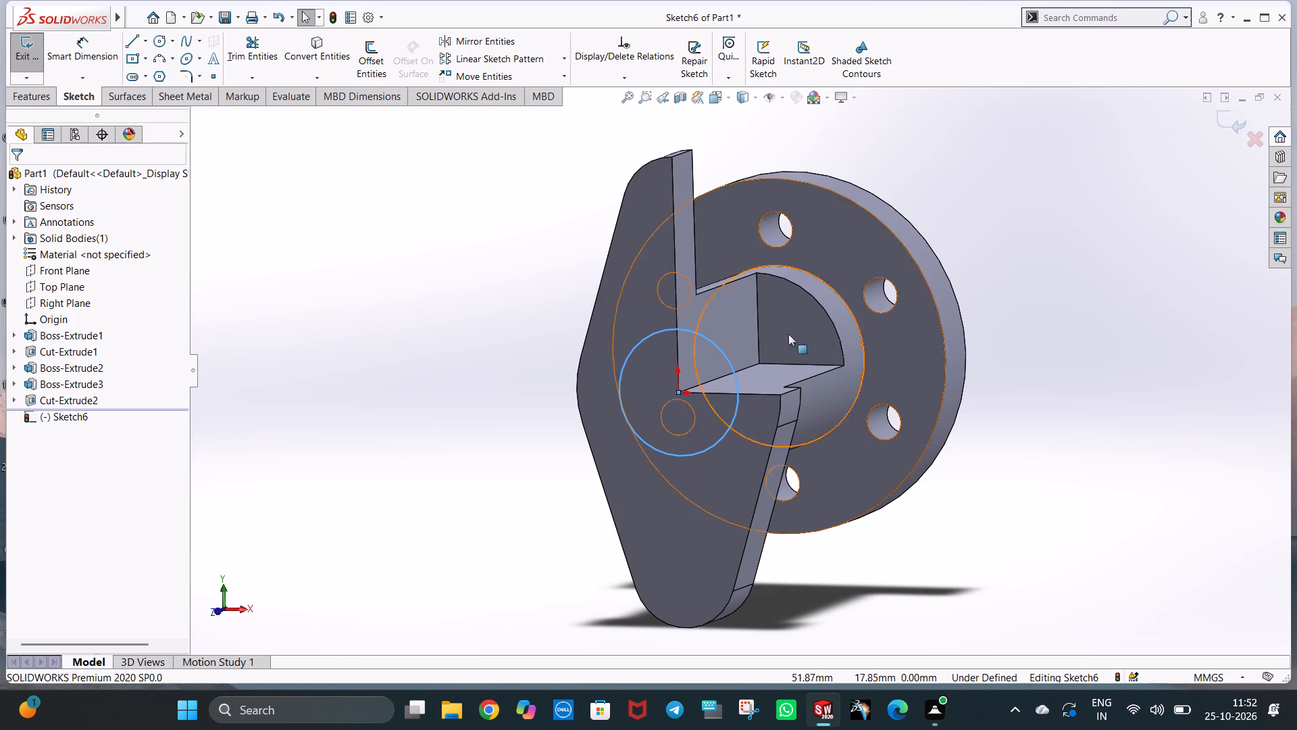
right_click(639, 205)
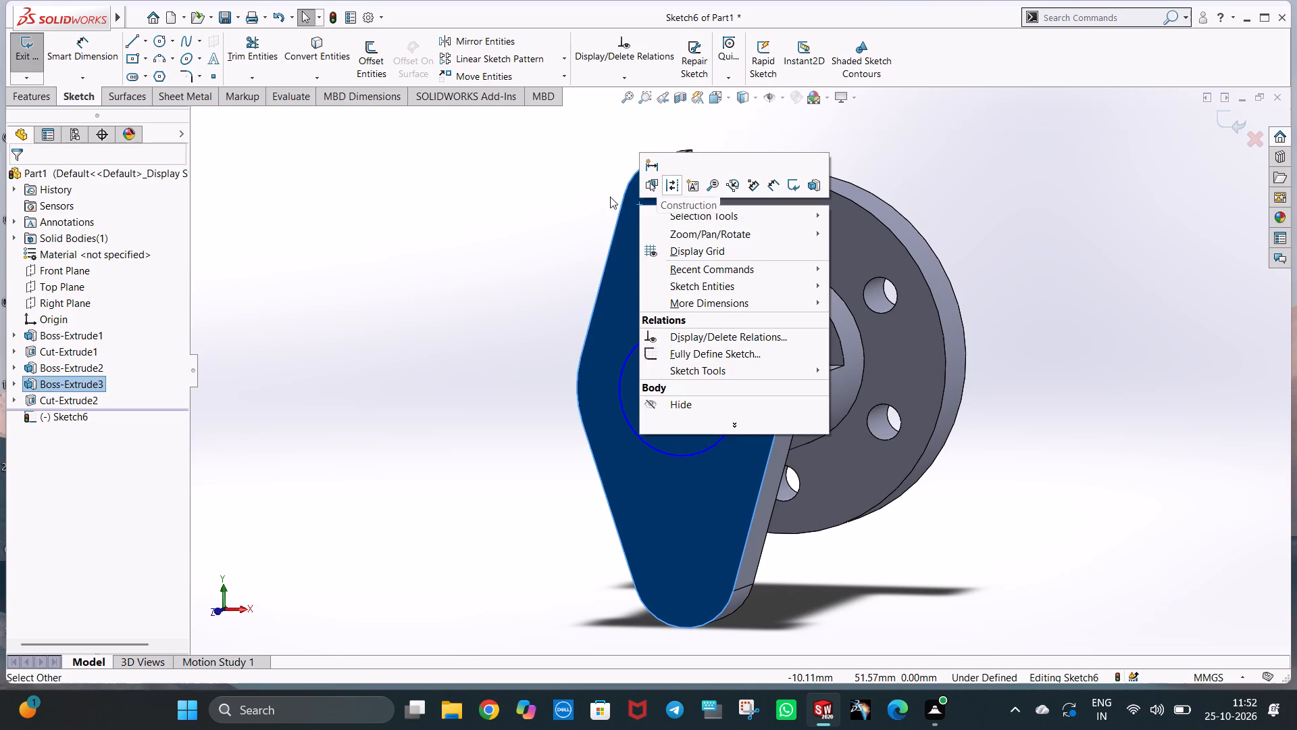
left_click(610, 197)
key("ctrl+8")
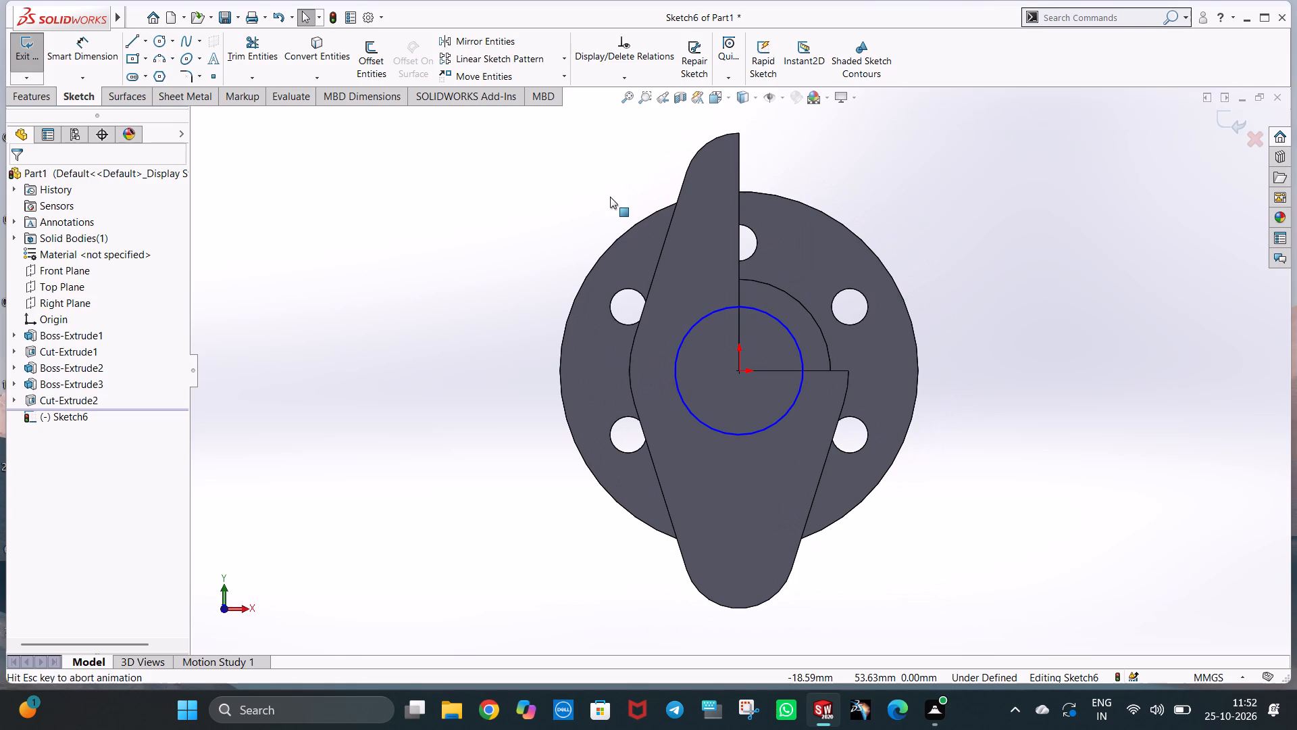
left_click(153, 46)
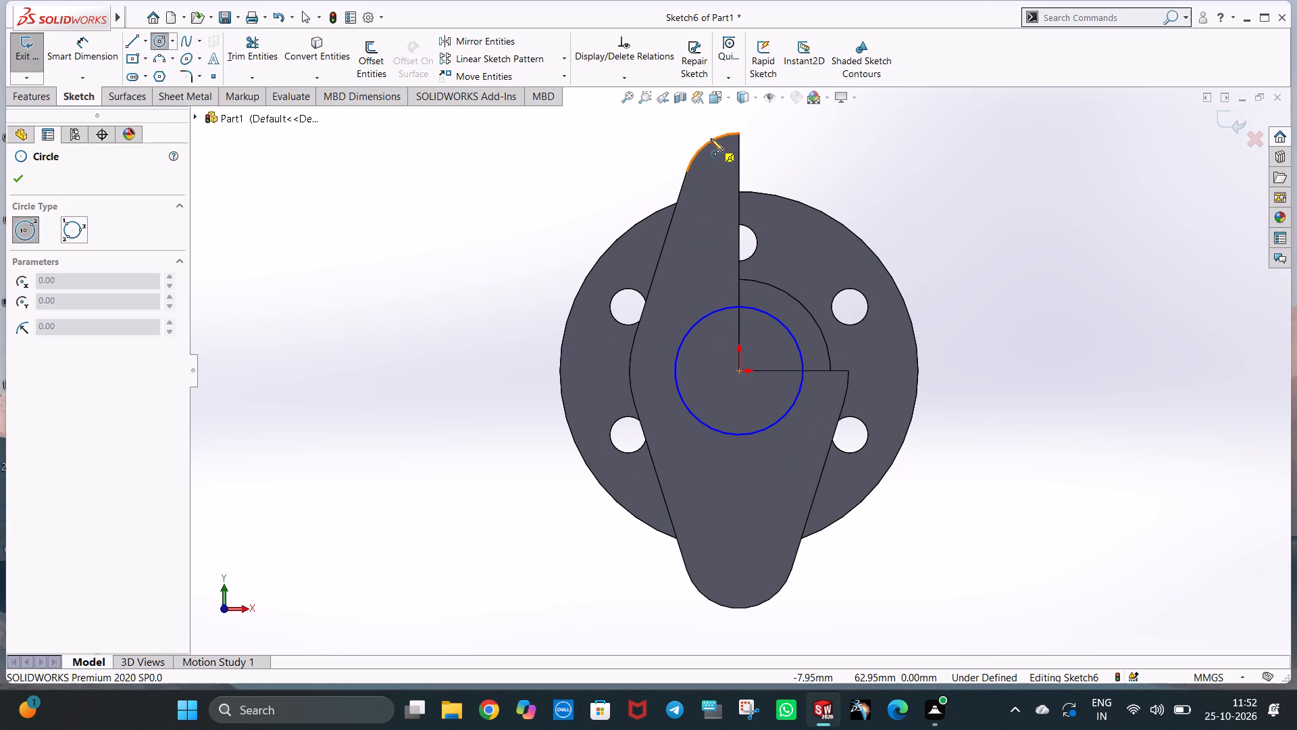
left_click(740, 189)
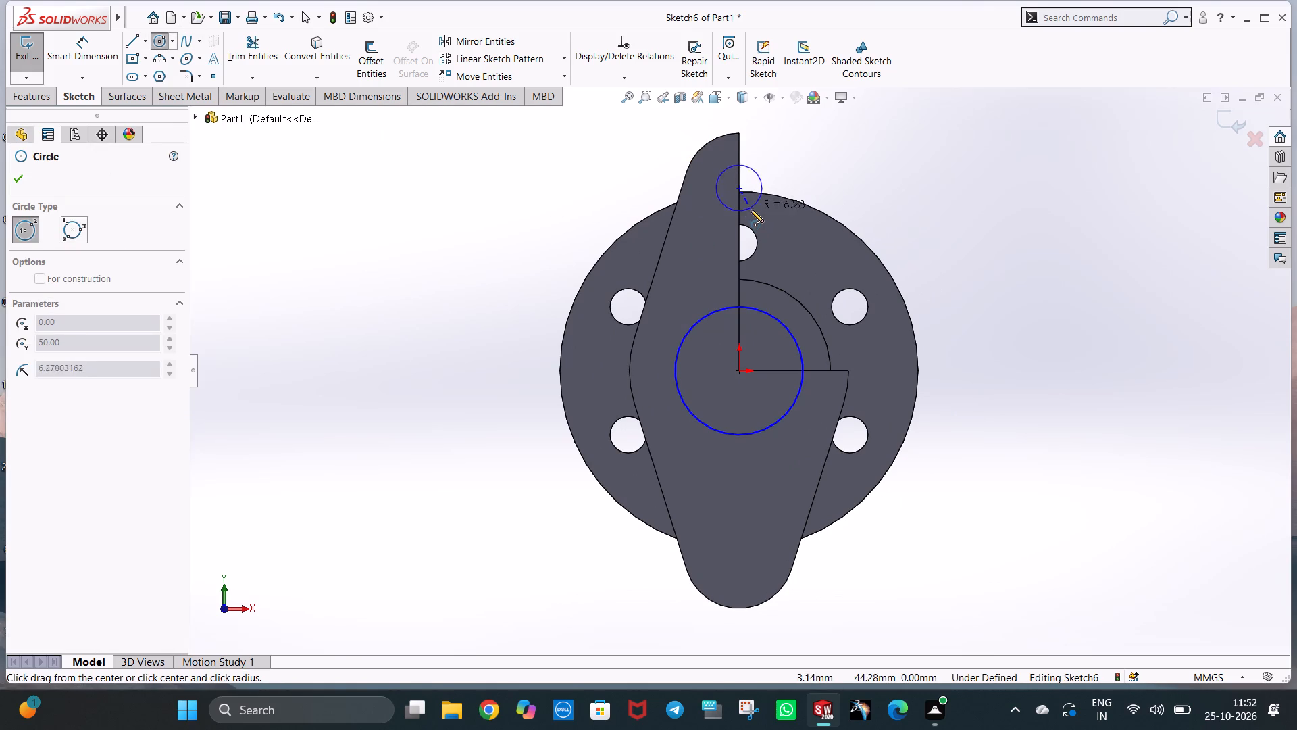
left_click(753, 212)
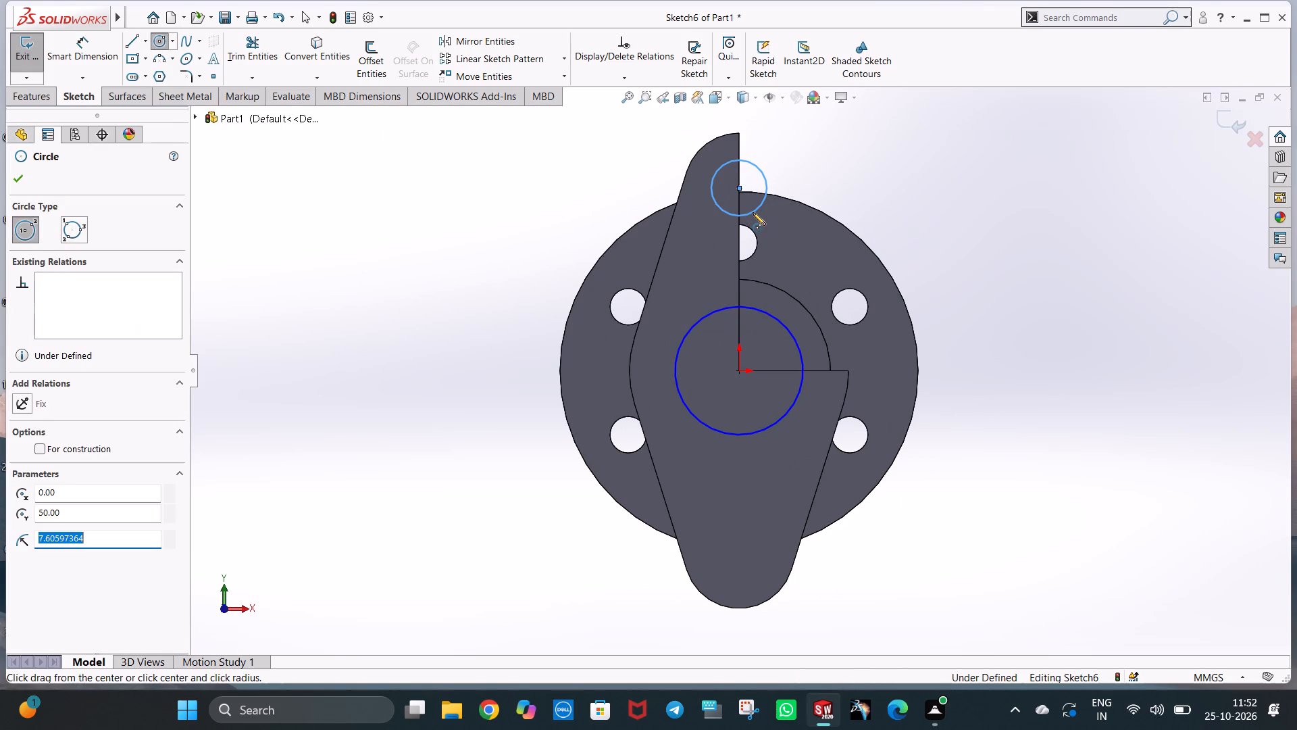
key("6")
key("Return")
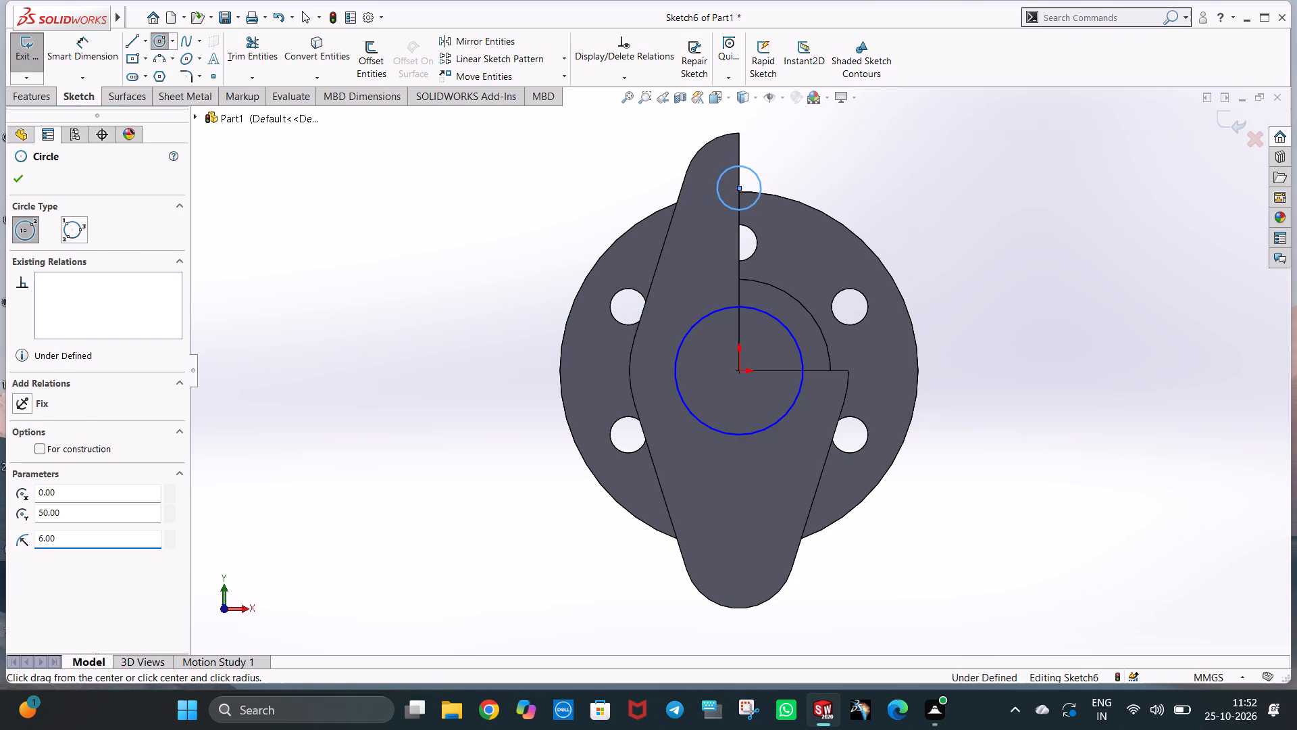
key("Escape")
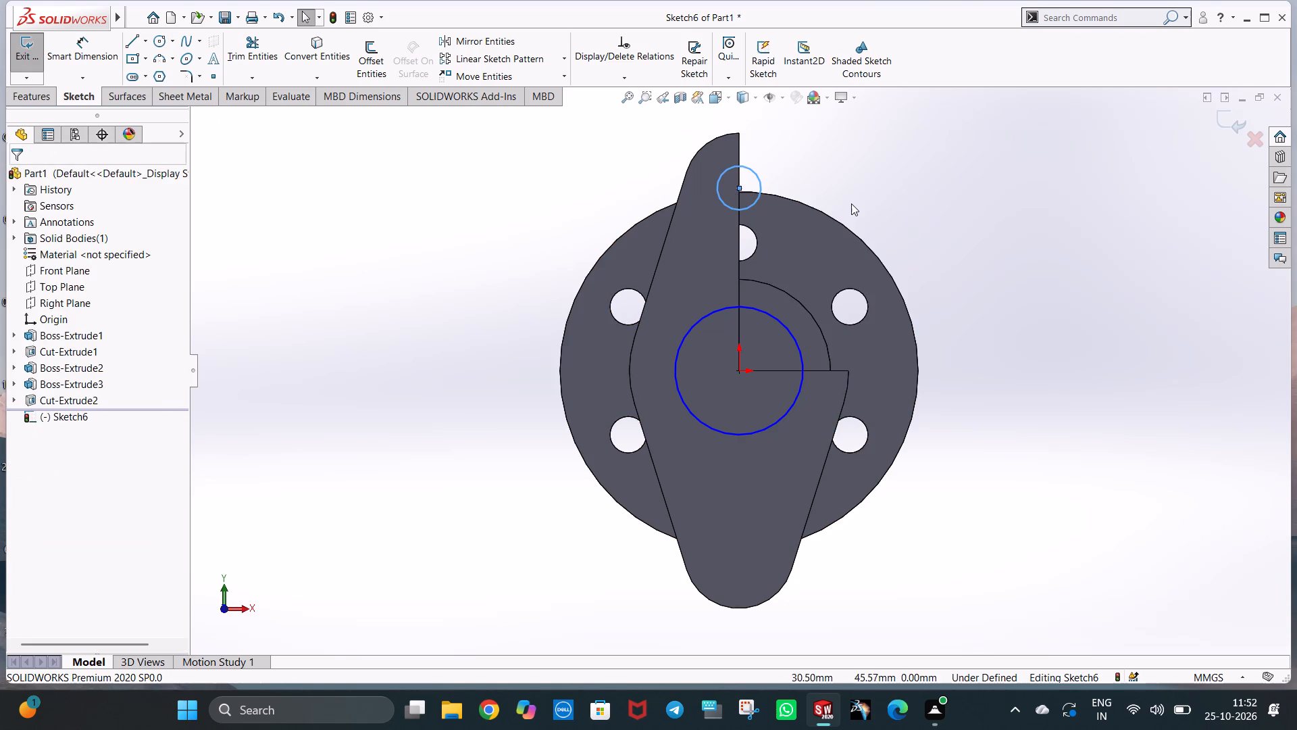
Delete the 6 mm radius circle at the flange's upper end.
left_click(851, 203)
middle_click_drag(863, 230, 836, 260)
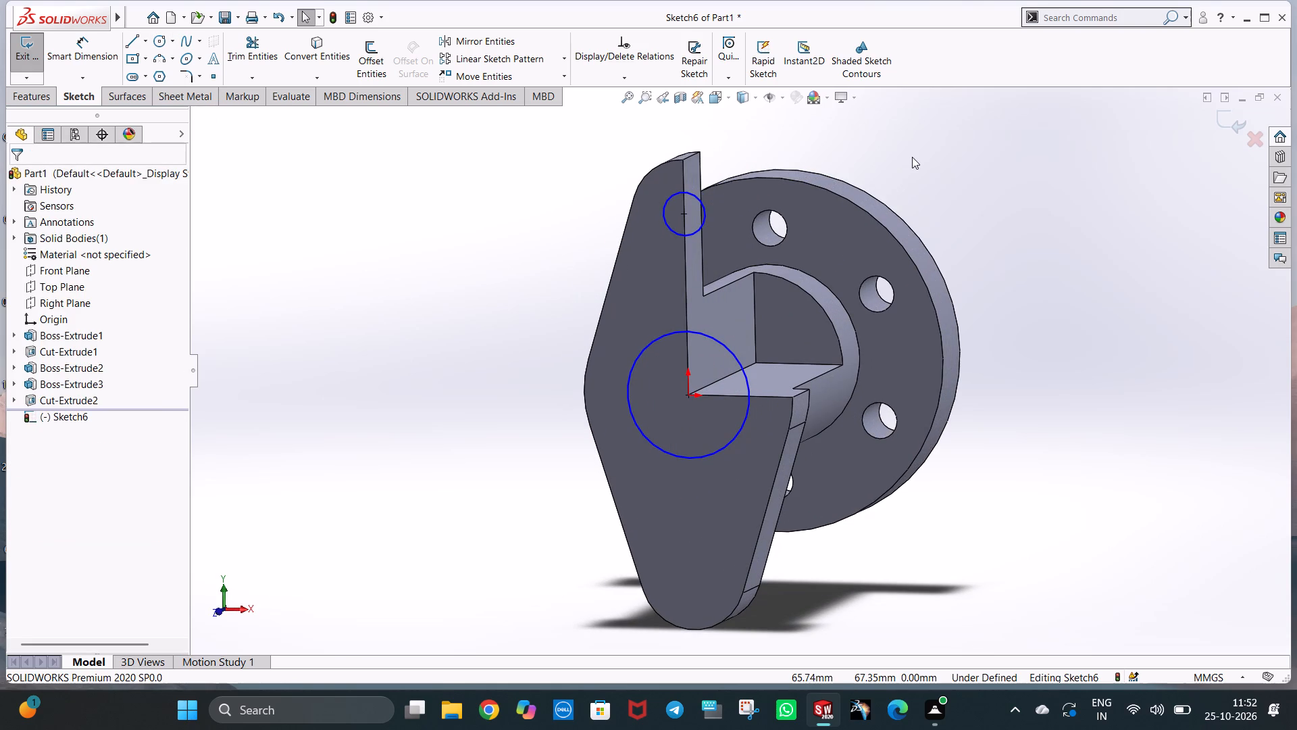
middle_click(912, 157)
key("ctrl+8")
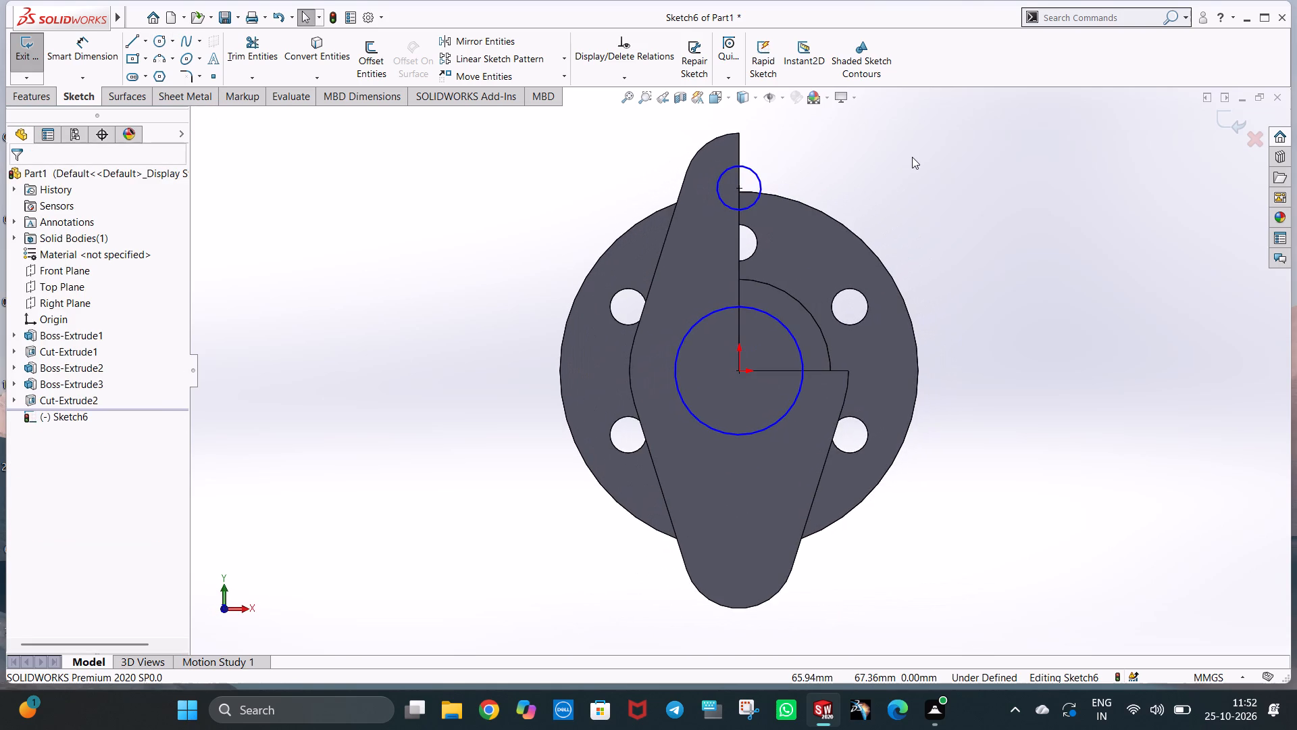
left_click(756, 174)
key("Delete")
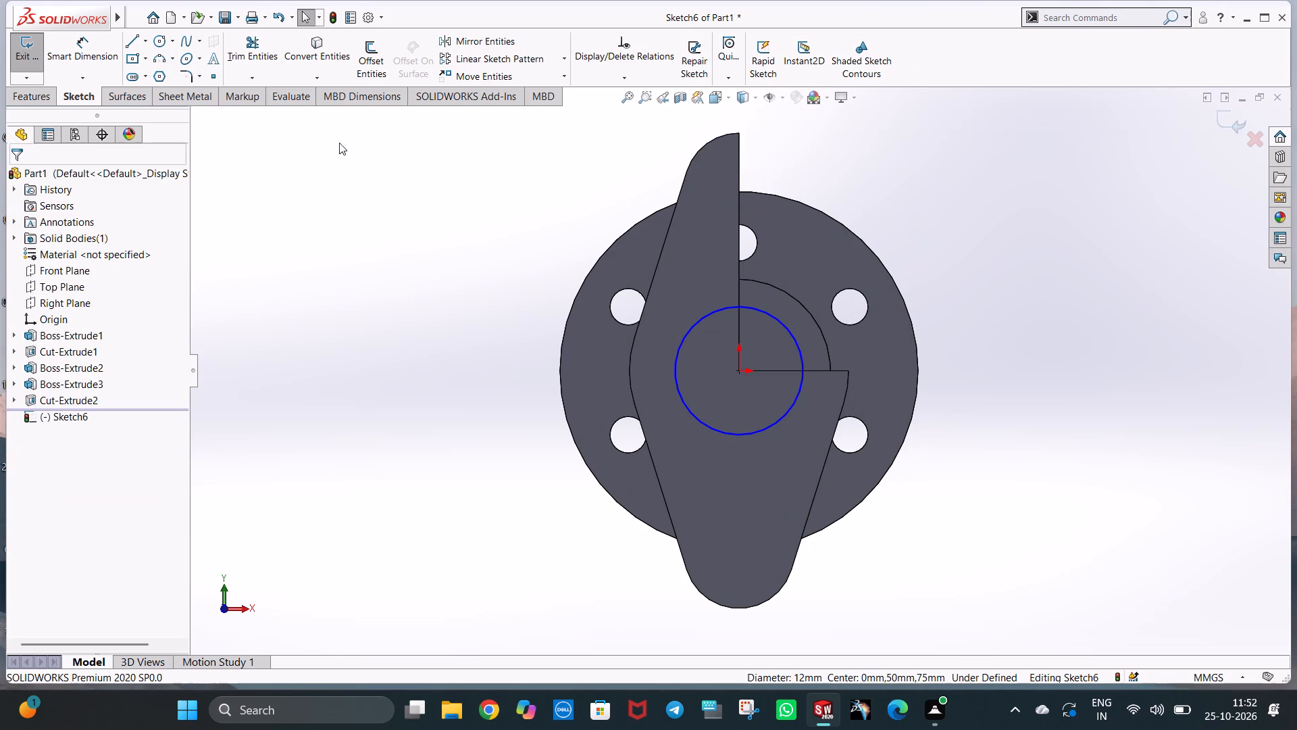
Sketch a circle of radius 17.5 mm centred on the oval flange's upper end arc centre.
left_click(155, 39)
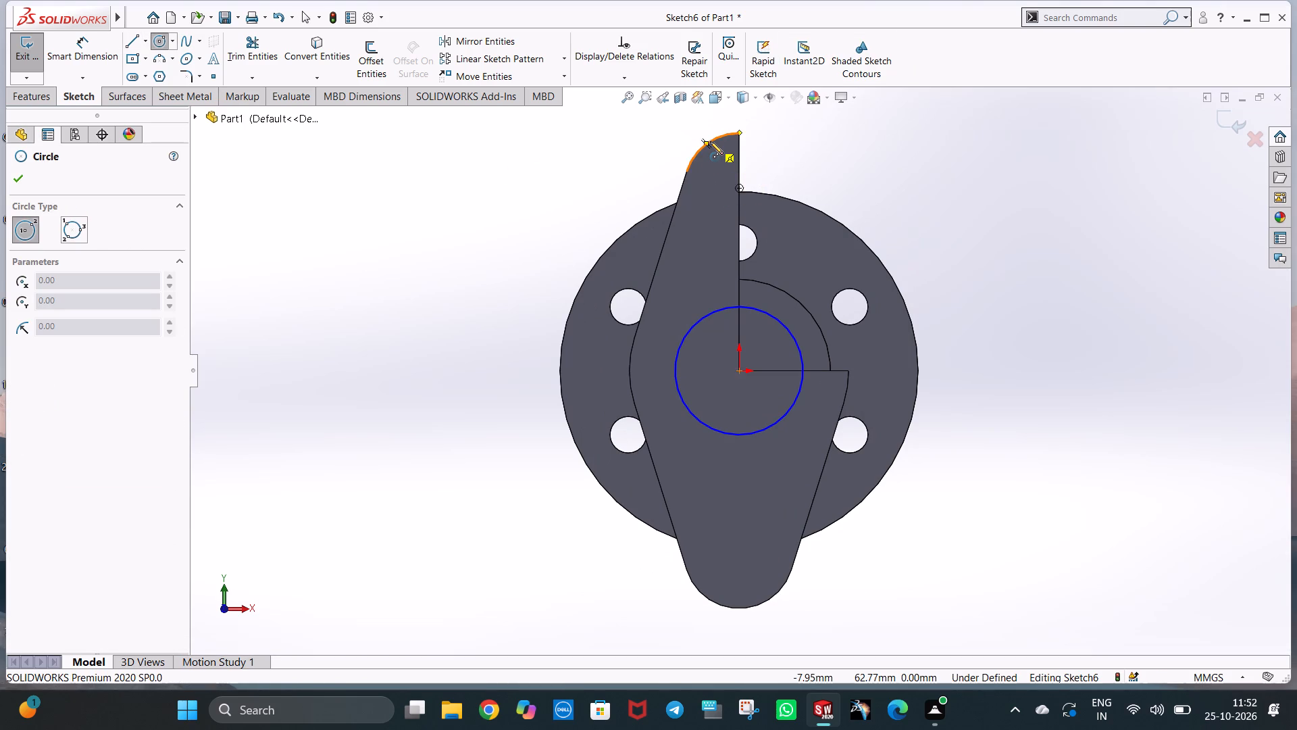
left_click(739, 189)
left_click(763, 211)
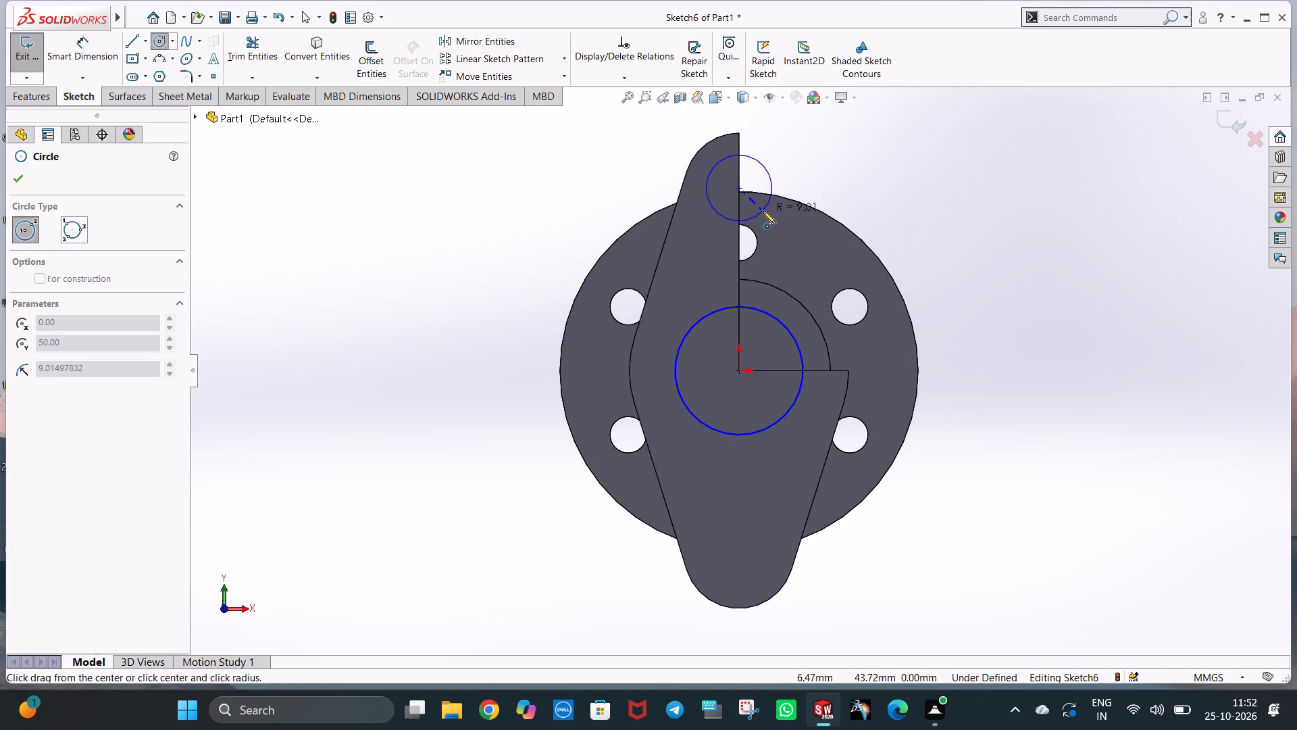
key("1")
type("7.5")
key("Return")
key("Escape")
key("Escape")
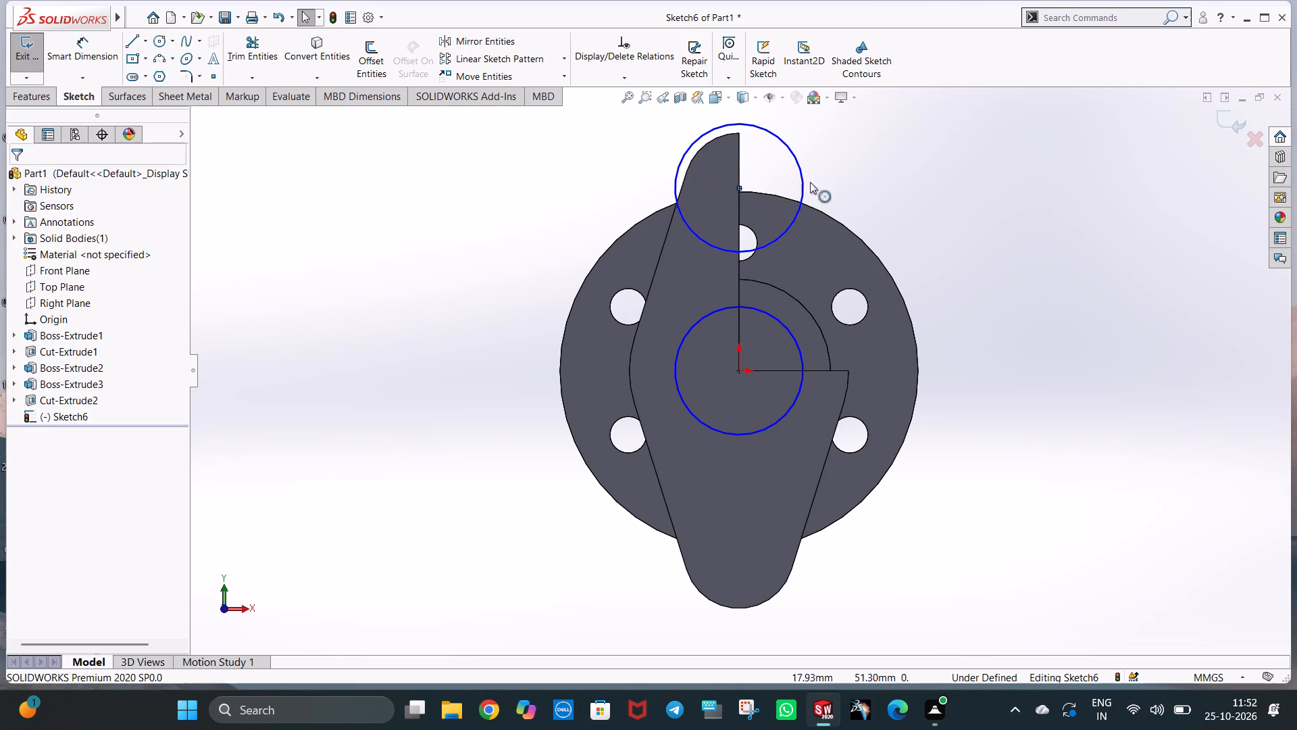
Set the radius of the circle at the flange's upper end to 6 mm.
left_click(837, 176)
left_click(798, 168)
key("6")
key("Return")
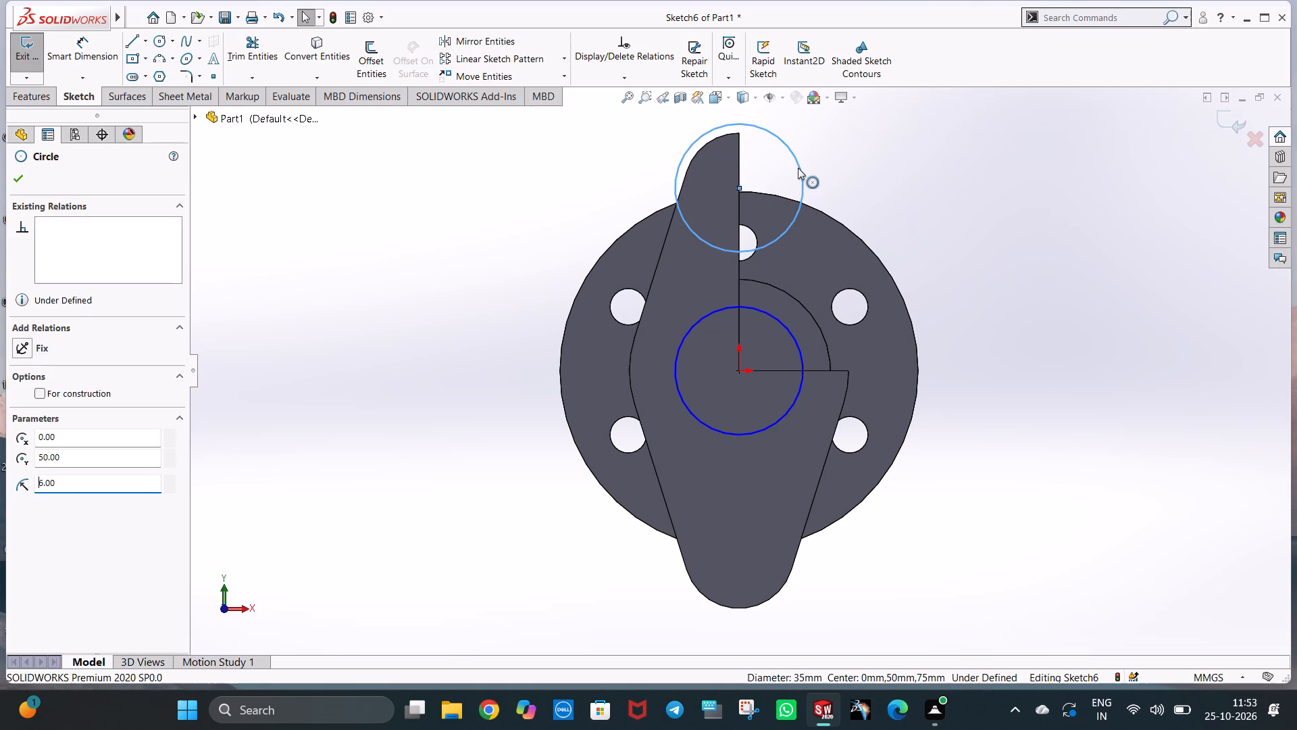
left_click(812, 187)
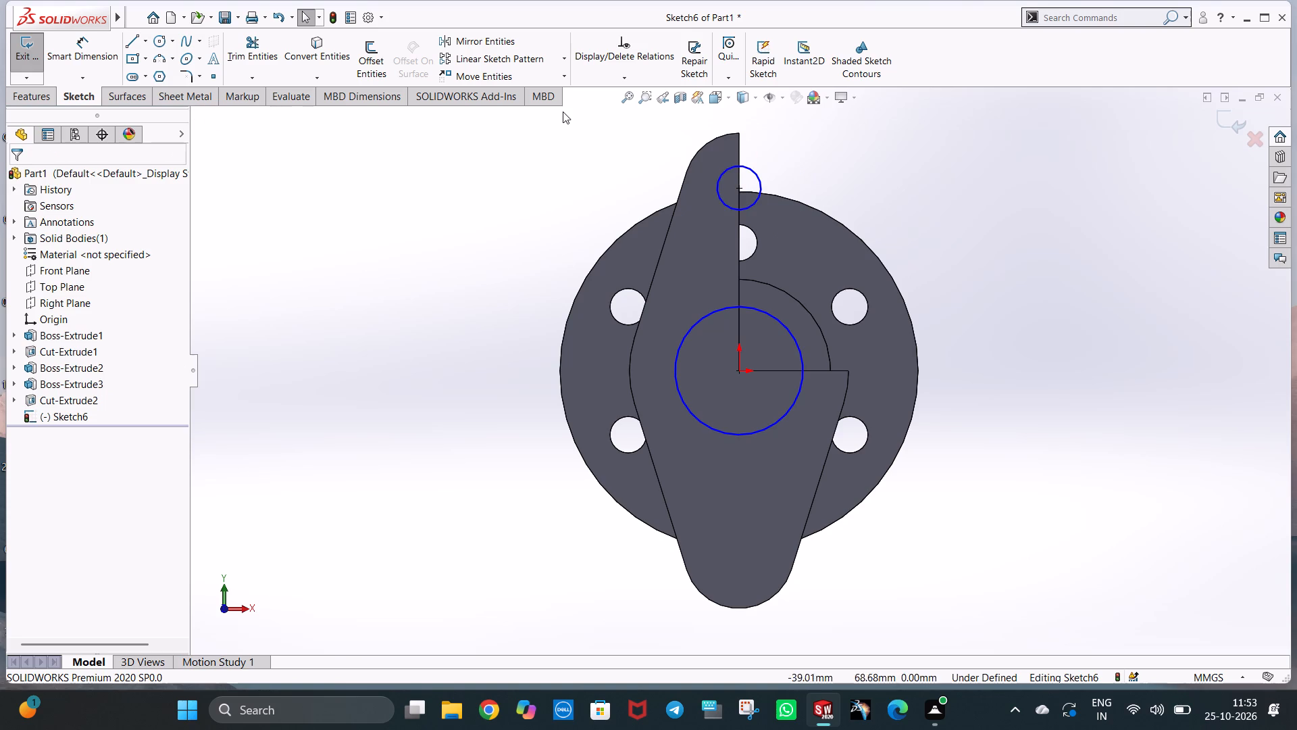
Draw a horizontal construction line about 30 mm long from the origin to the outer end of the cutaway edge.
left_click(146, 42)
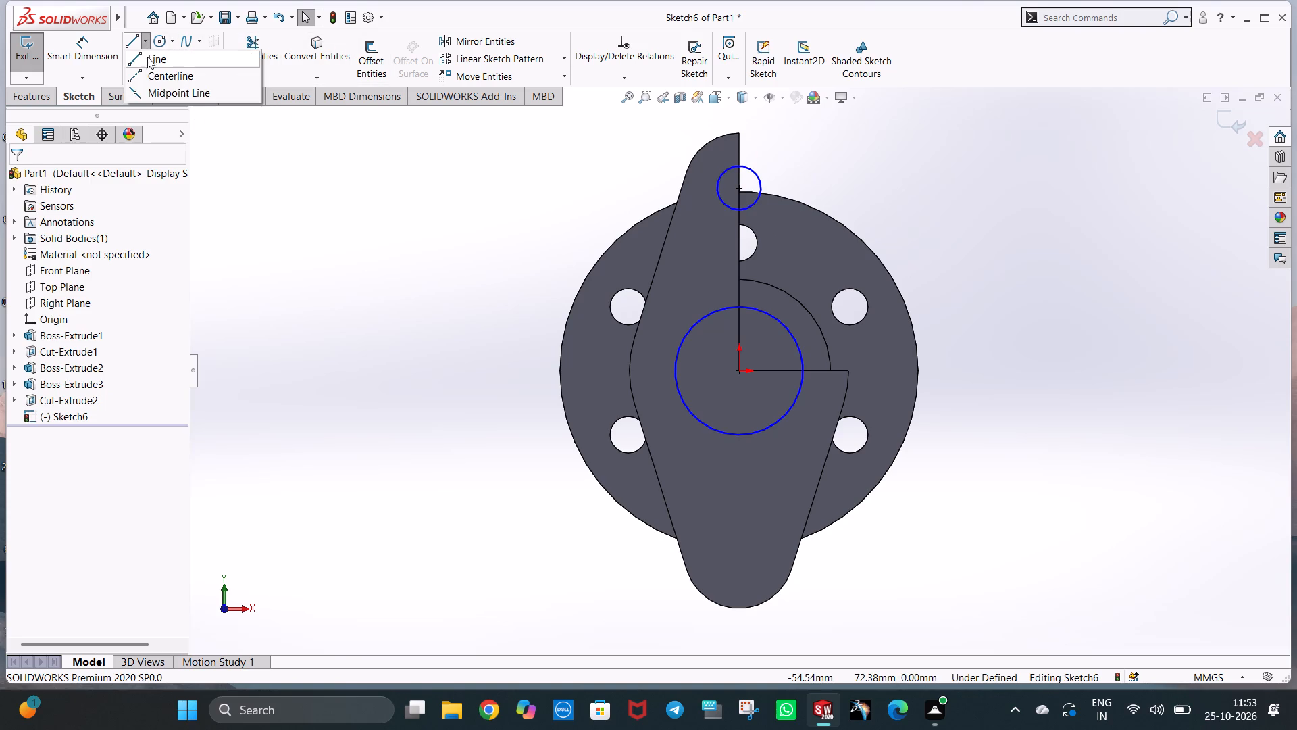
left_click(150, 73)
left_click(738, 373)
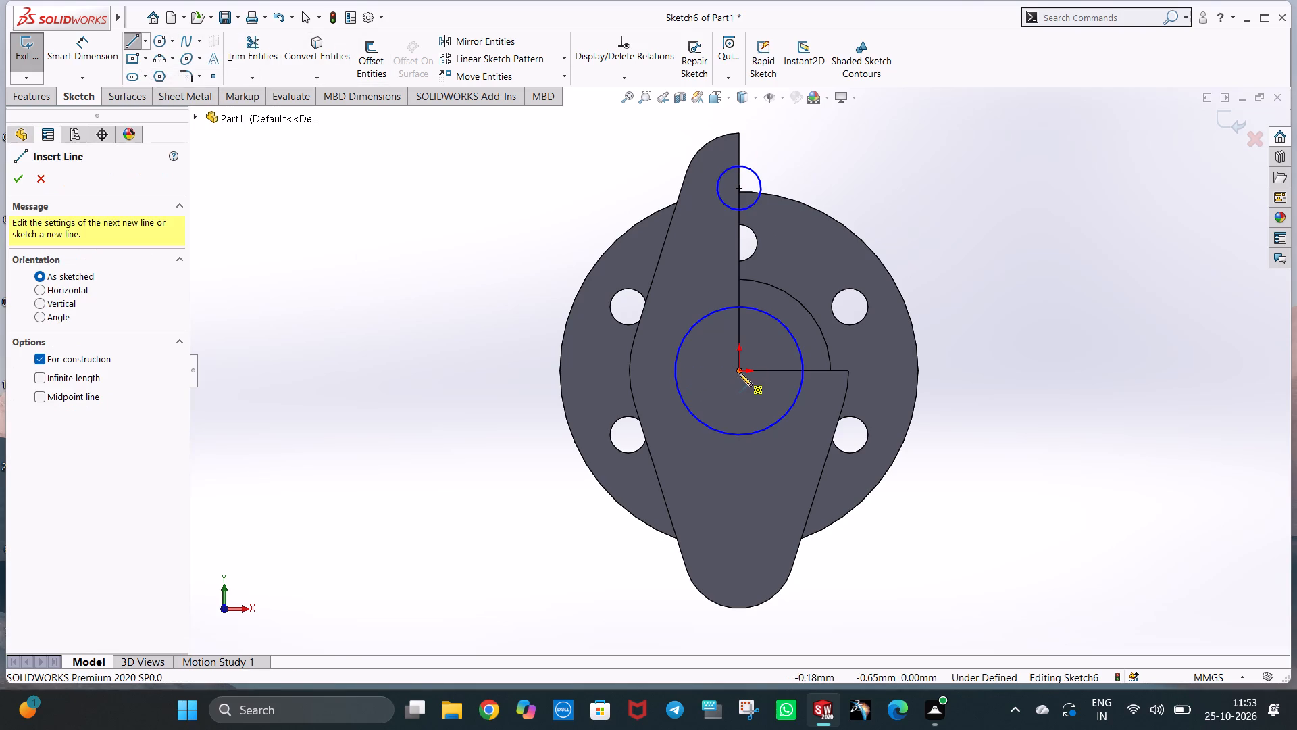
left_click(847, 372)
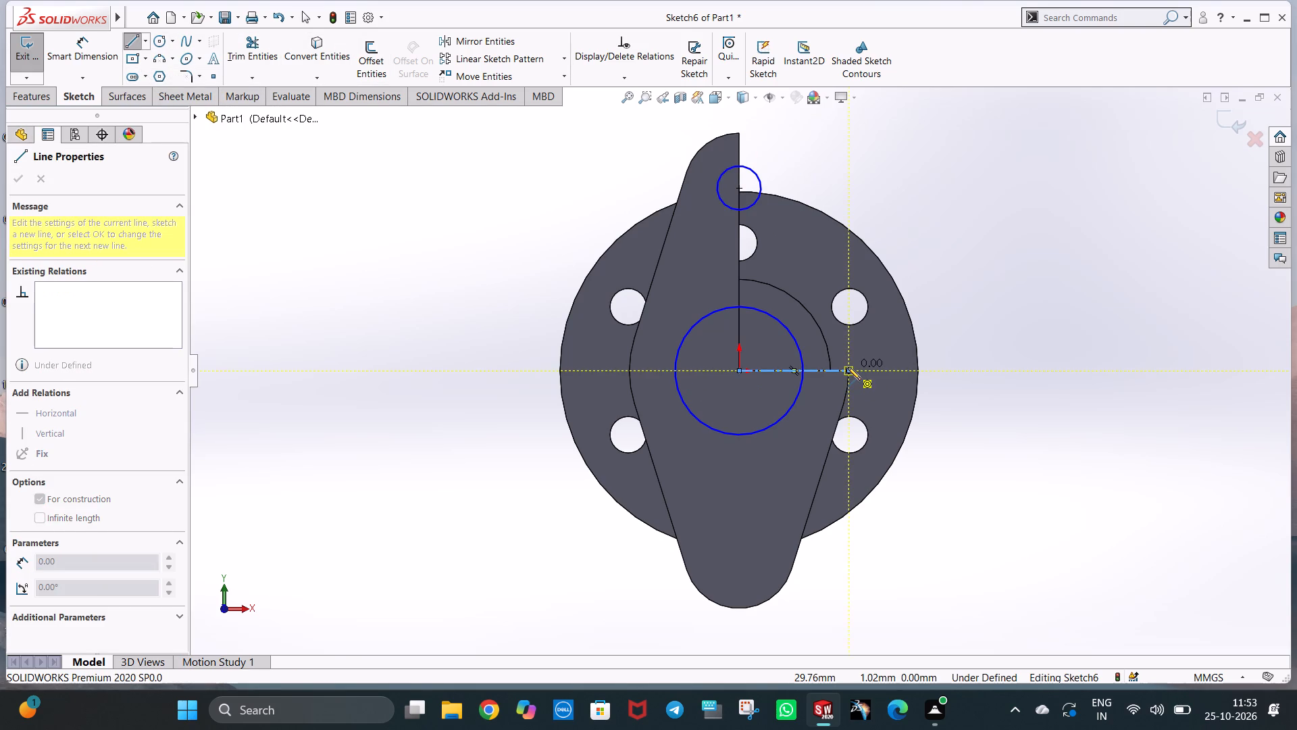
key("Escape")
key("Escape")
left_click(938, 291)
Mirror a copy of the upper 6 mm radius circle about the horizontal construction line to the flange's lower end.
left_click(449, 34)
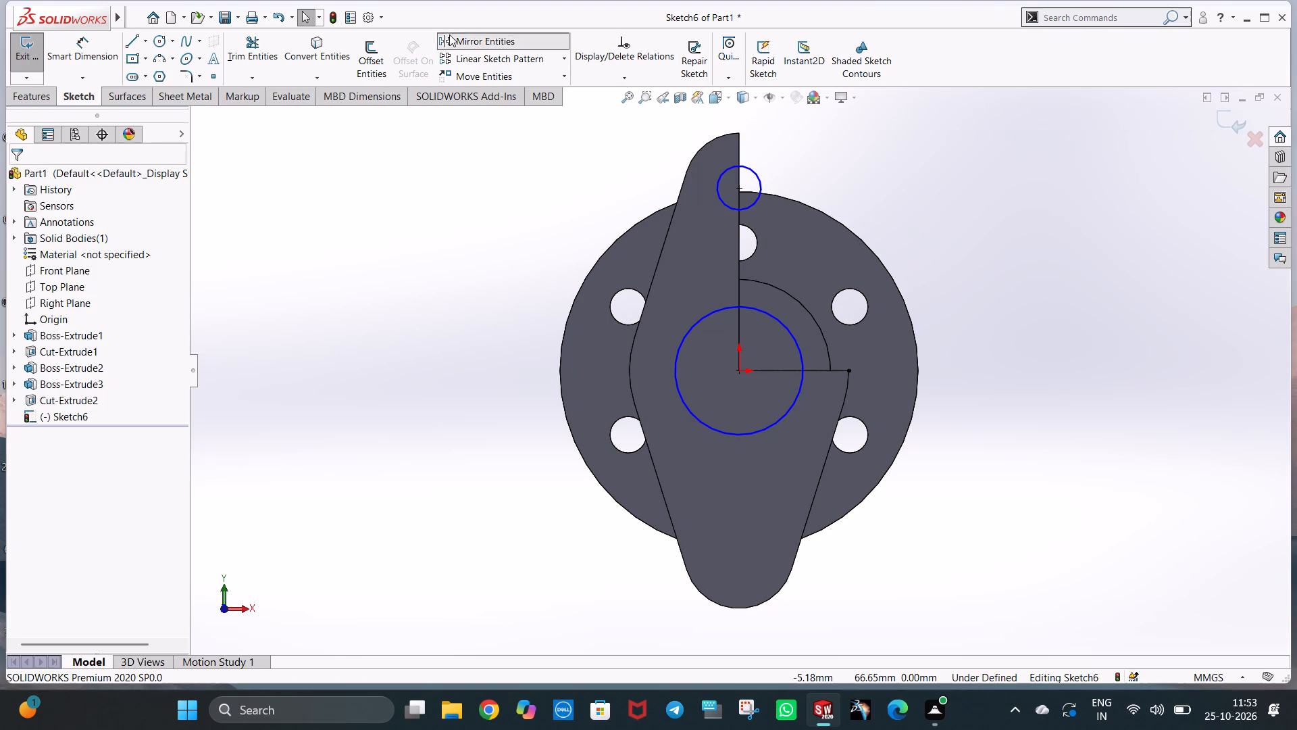
left_click(742, 166)
left_click(129, 383)
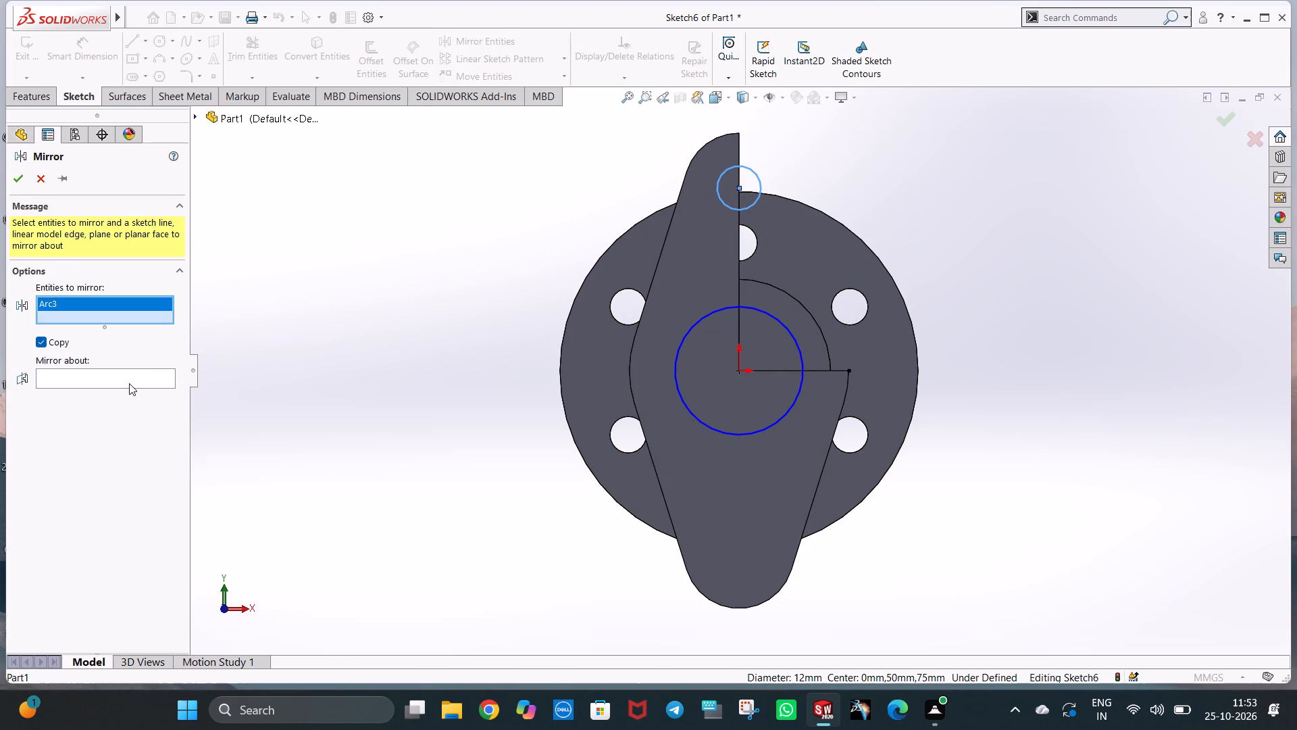
left_click(146, 376)
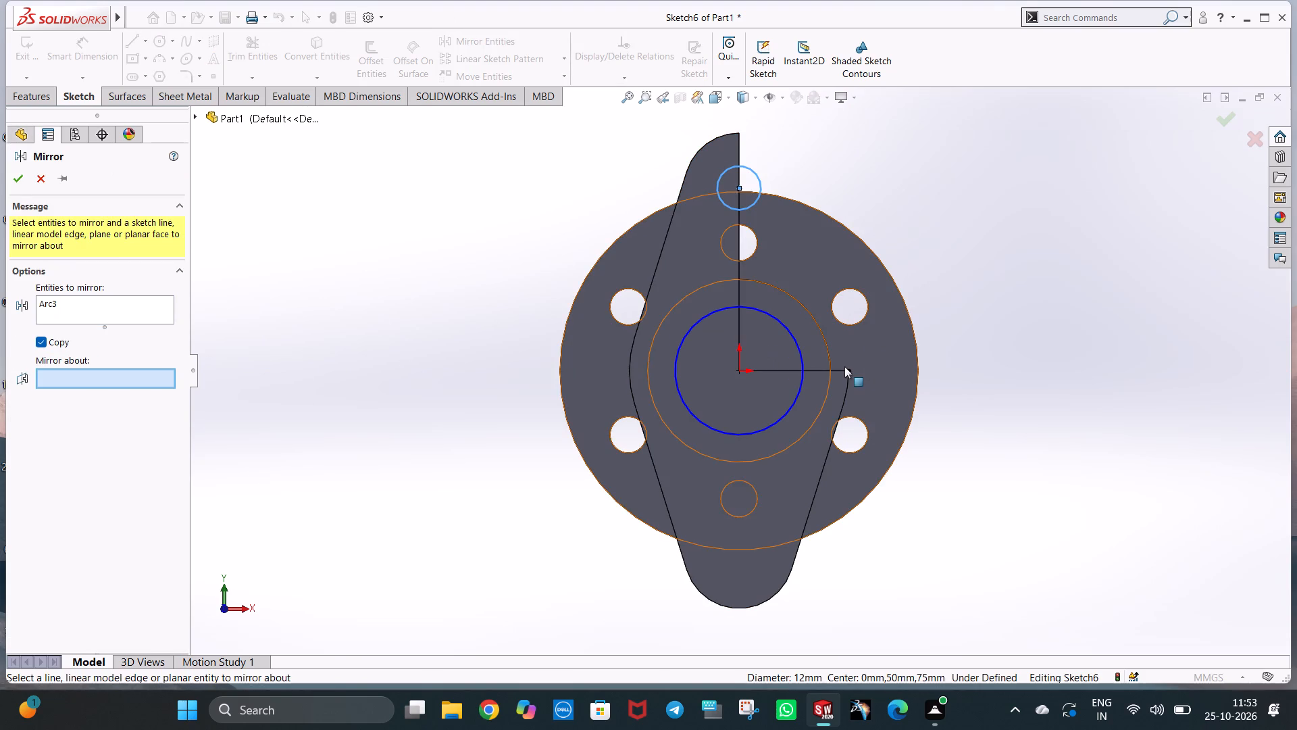
left_click(839, 373)
right_click(984, 316)
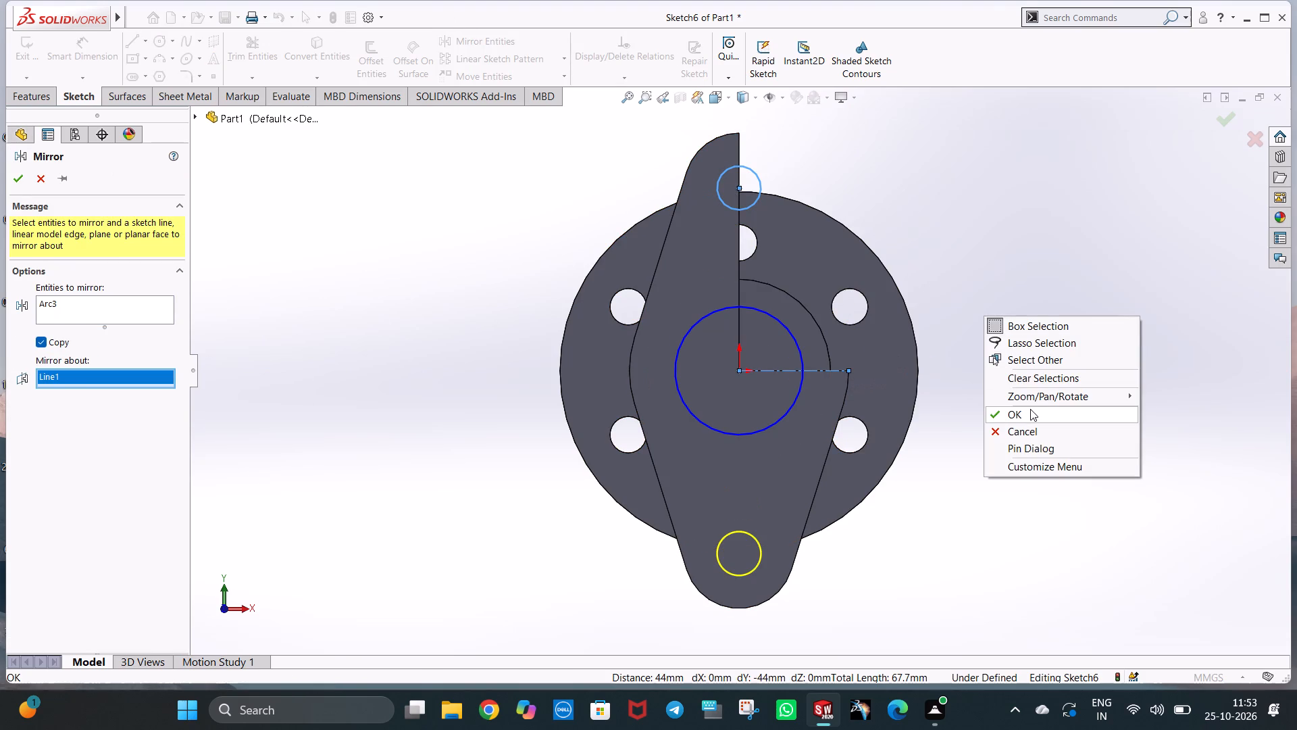
left_click(1030, 409)
left_click(1009, 298)
key("Escape")
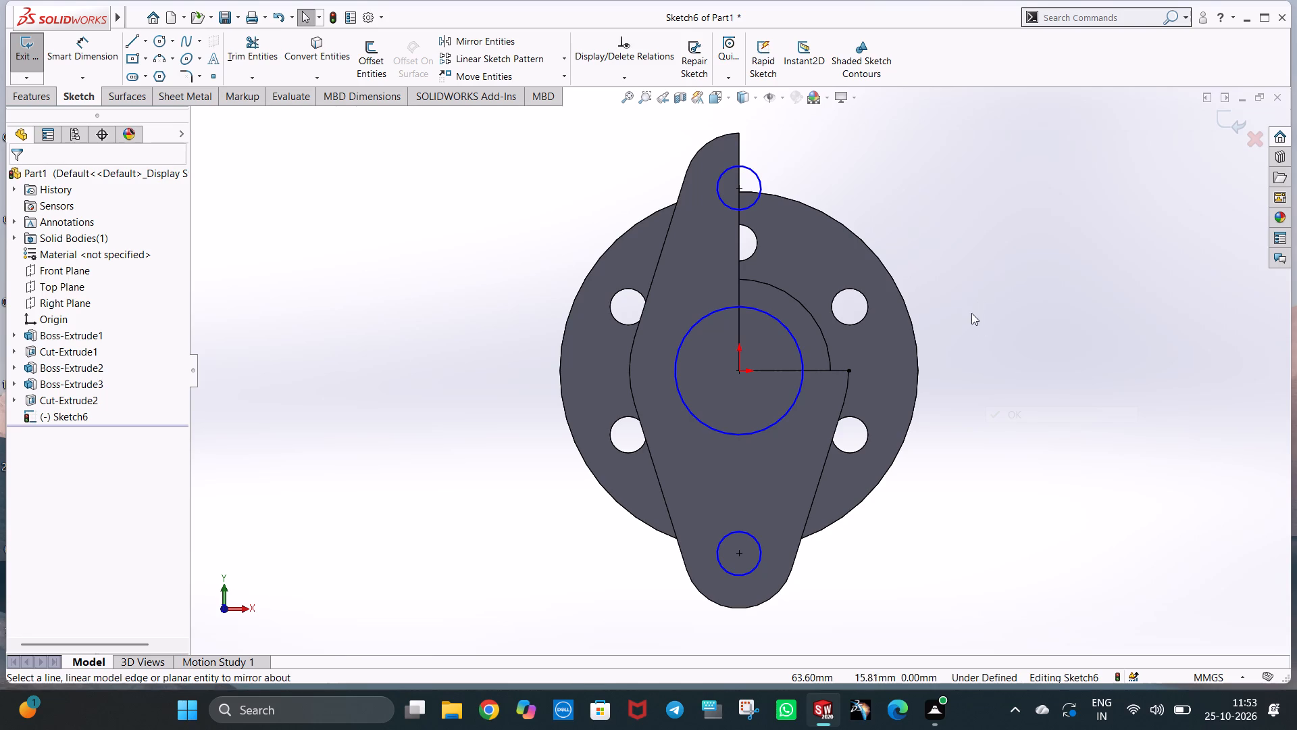
Dimension the central circle at 35 mm diameter and the upper end circle at 12 mm diameter.
middle_click_drag(1079, 391, 1046, 408)
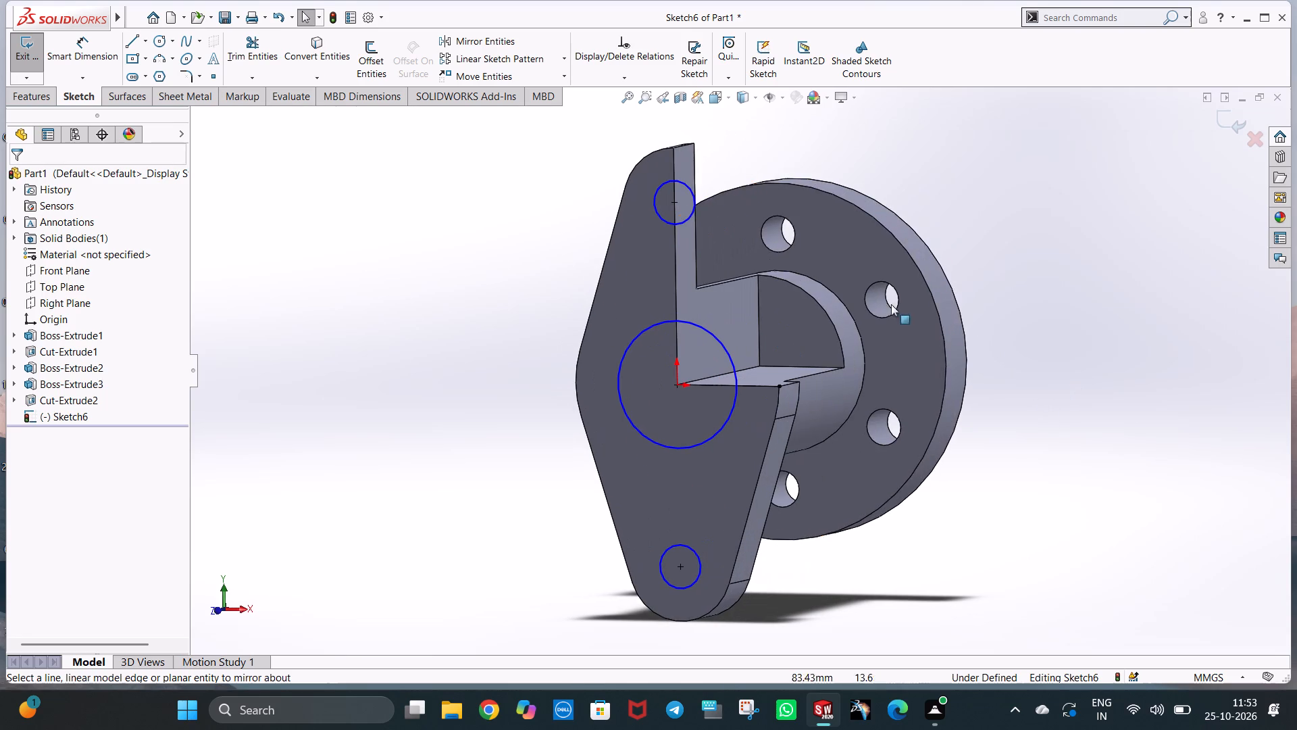
left_click(95, 62)
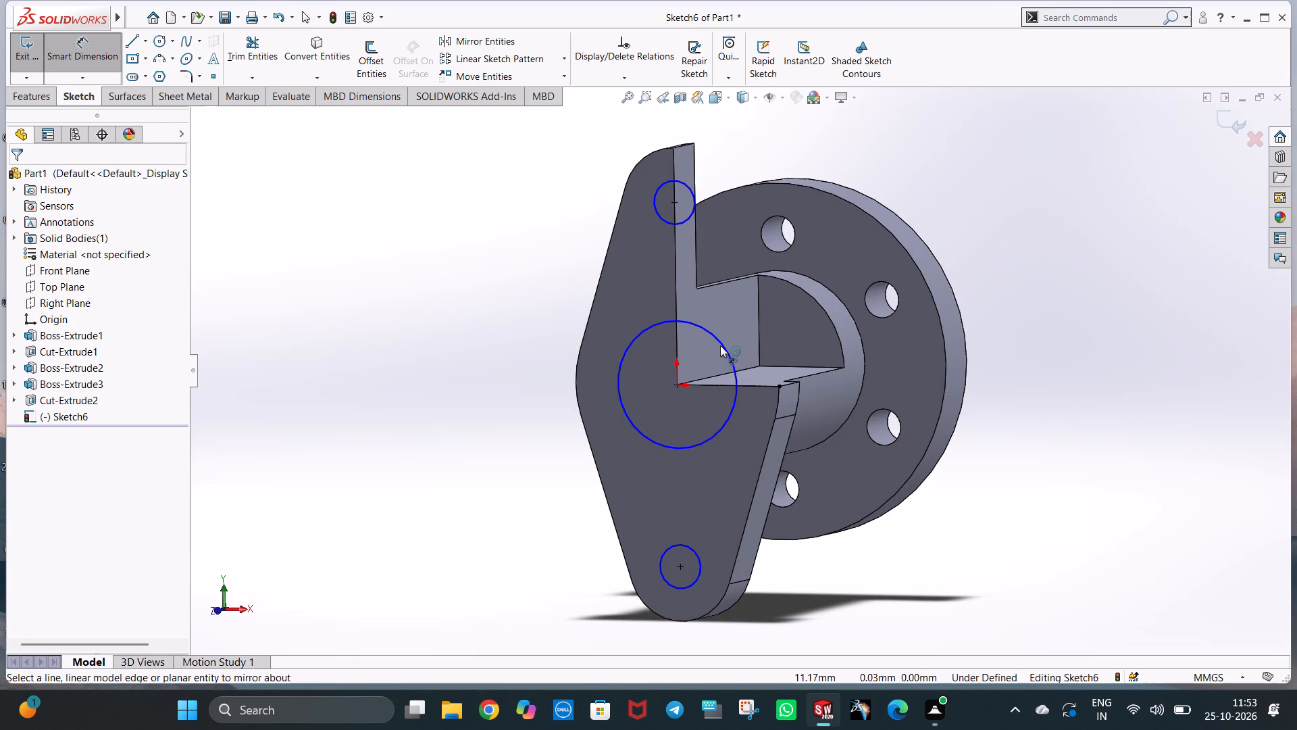
left_click(723, 343)
left_click(694, 364)
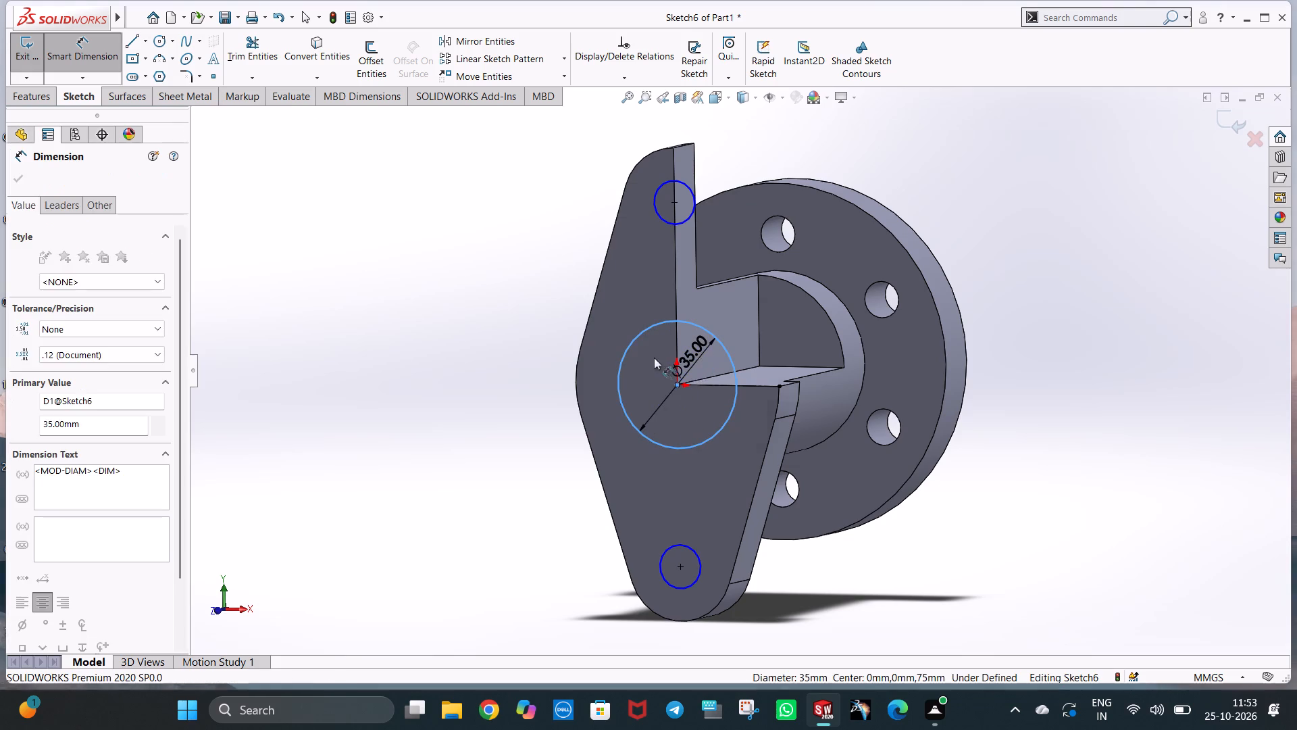
left_click(633, 336)
left_click(665, 221)
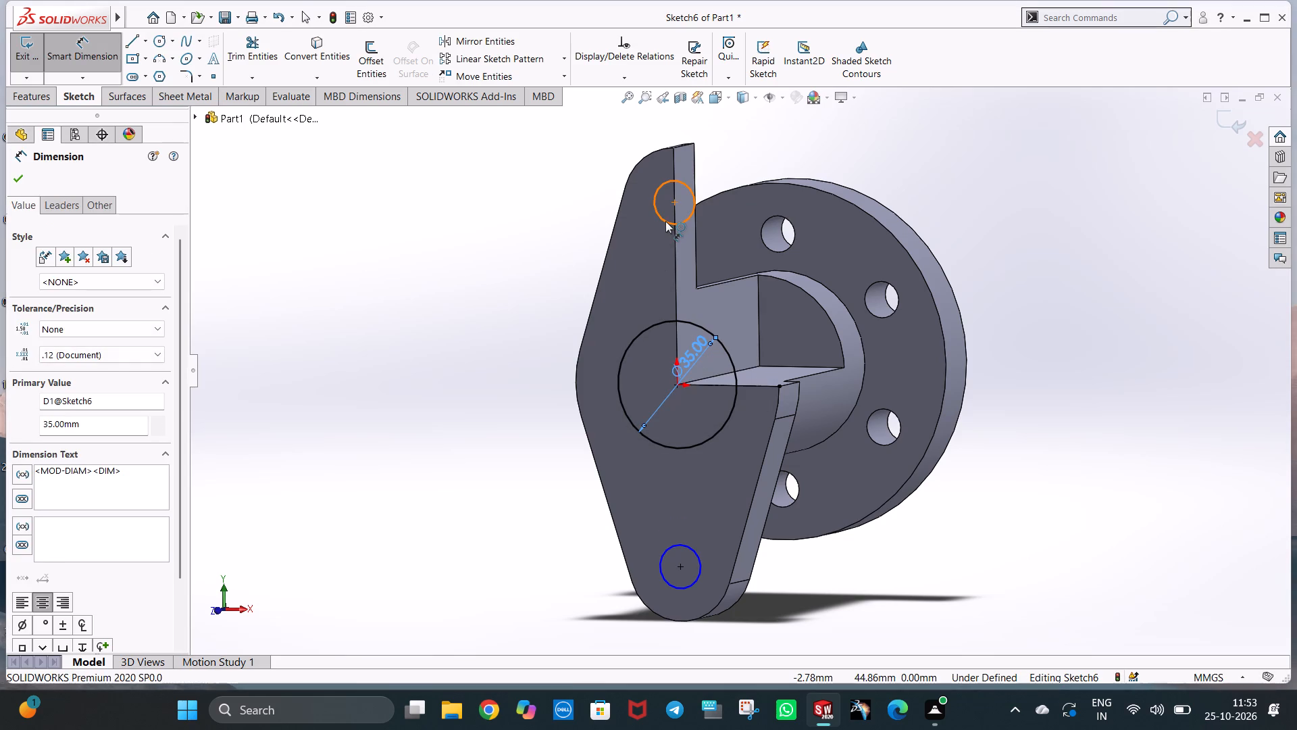
left_click(652, 236)
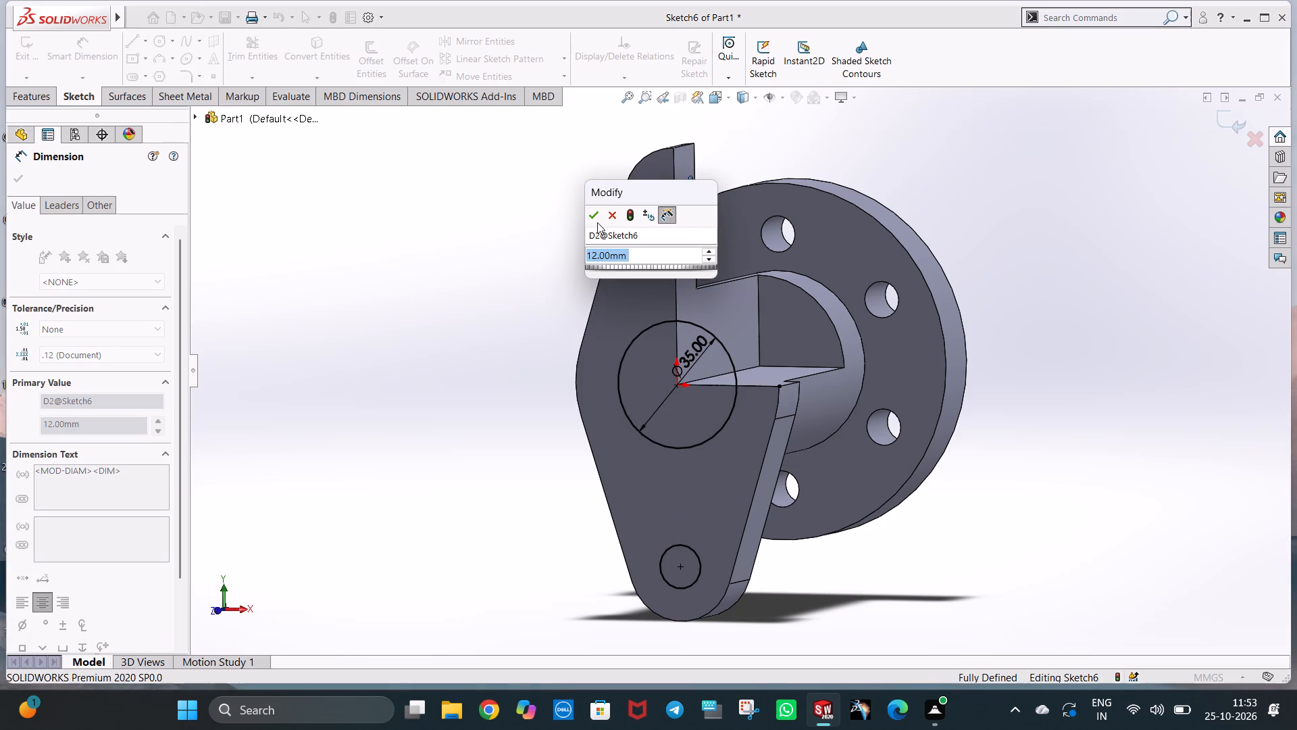
left_click(594, 220)
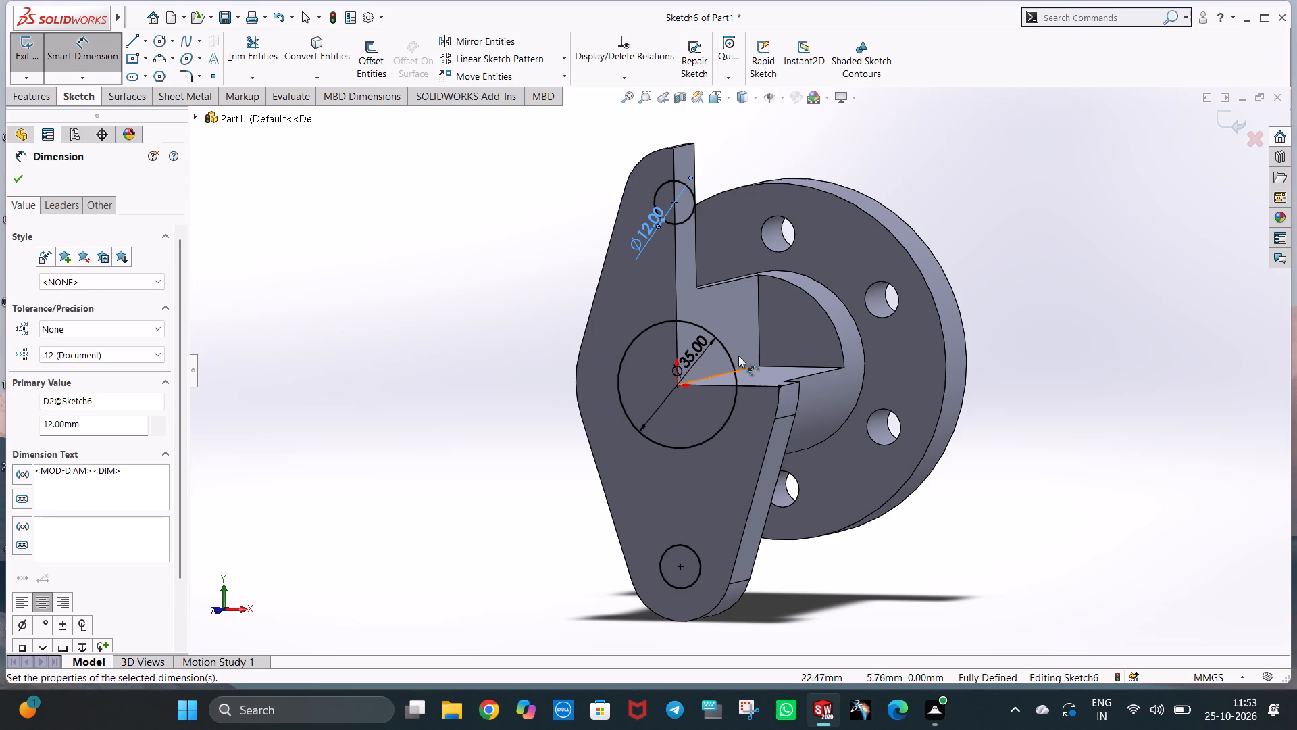
key("Escape")
key("Escape")
left_click_drag(975, 239, 969, 241)
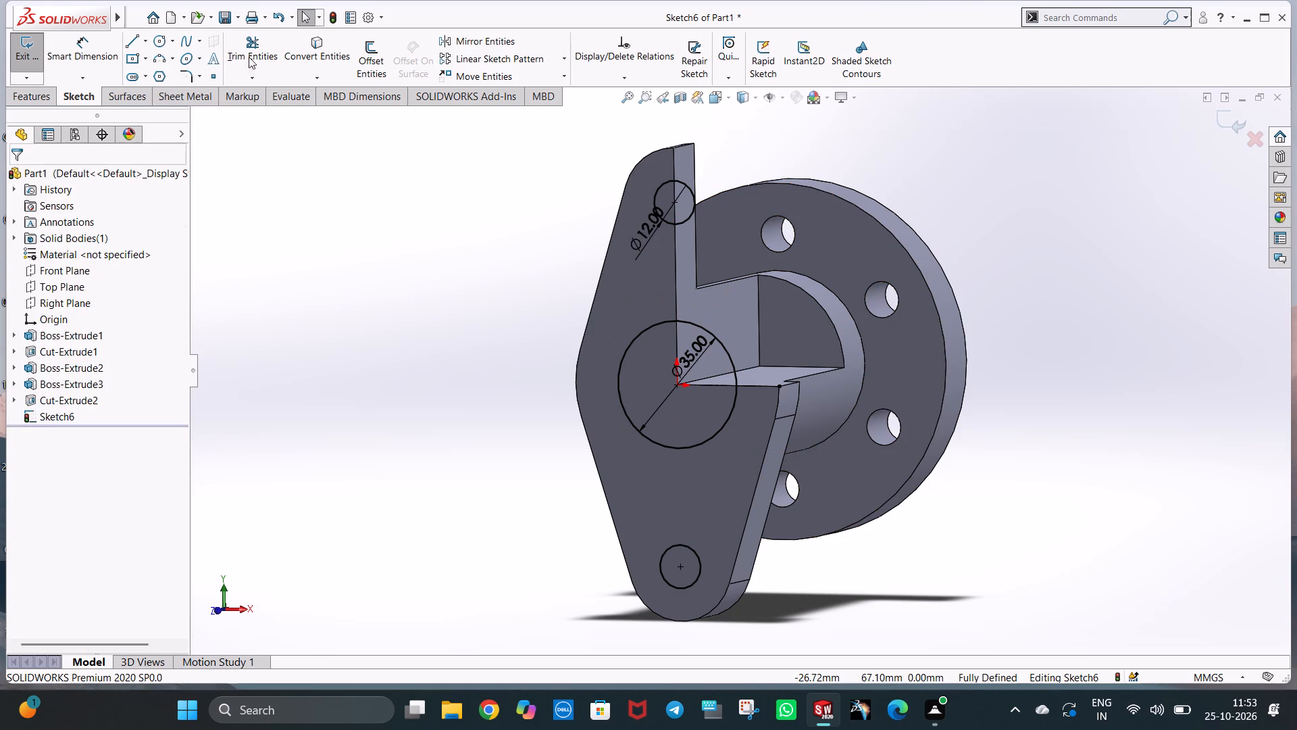
Cut-extrude the central circle and both end circles through the oval flange to a blind depth of 60 mm.
left_click(51, 95)
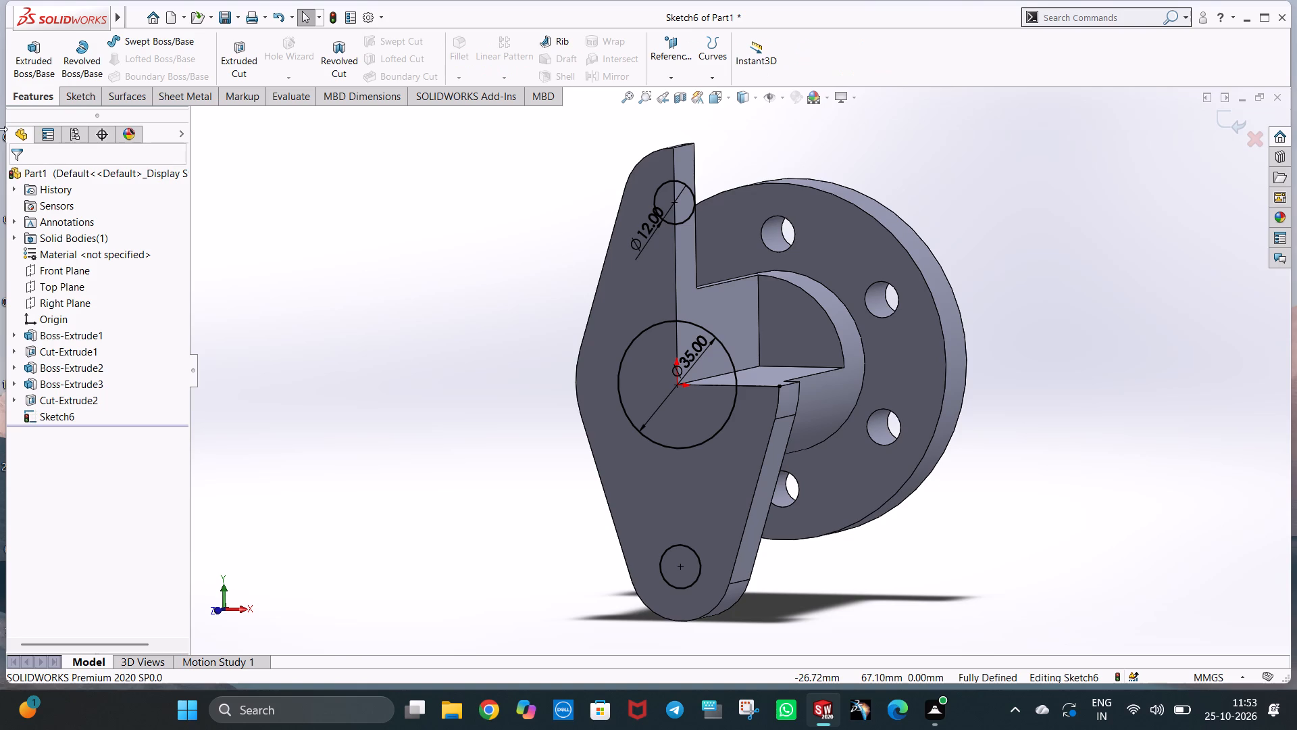
left_click(67, 91)
left_click(39, 95)
left_click(247, 71)
middle_click_drag(728, 301, 724, 303)
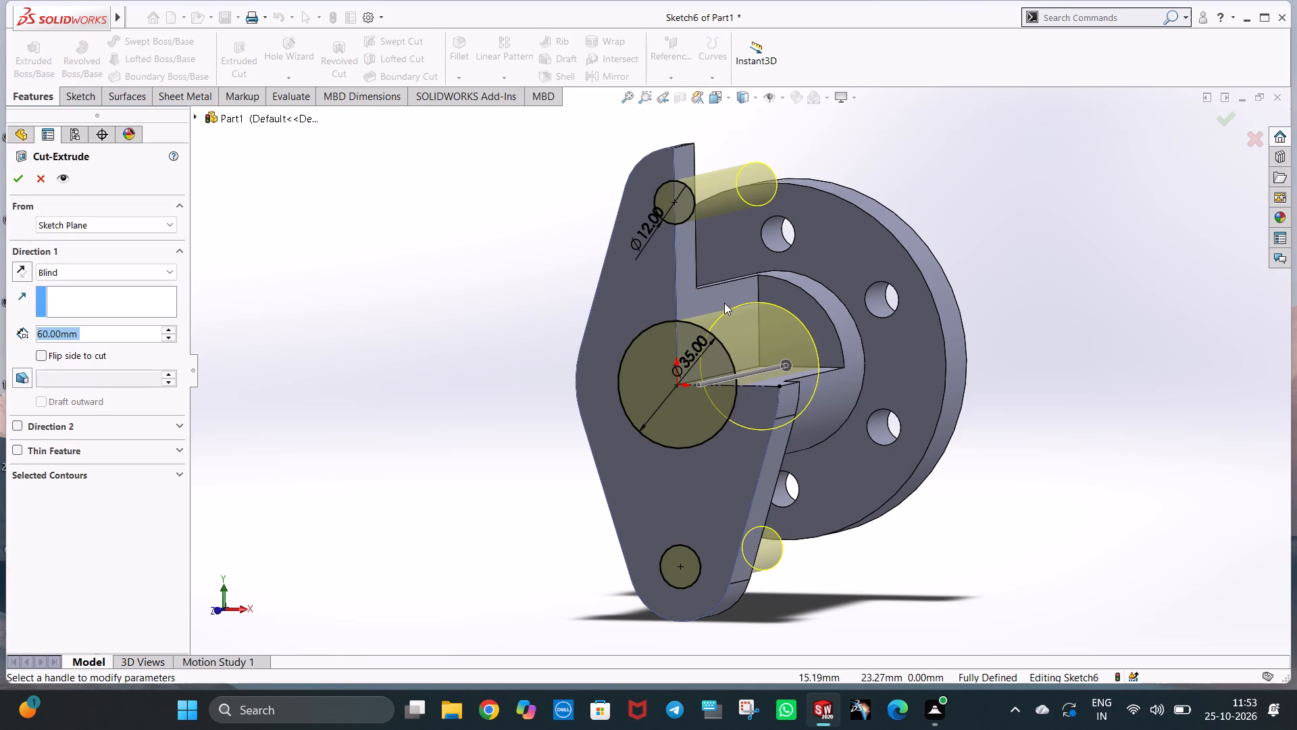
middle_click_drag(724, 303, 632, 403)
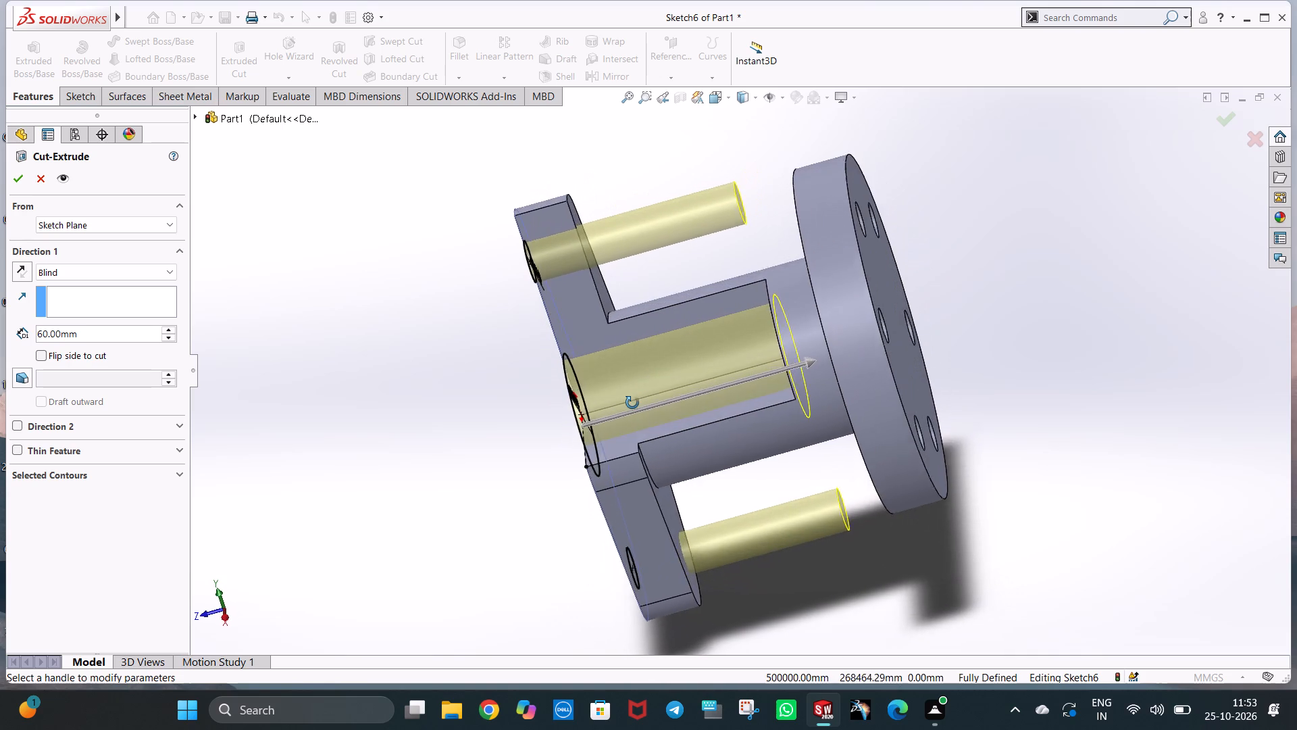
middle_click_drag(632, 403, 634, 401)
key("ctrl+1")
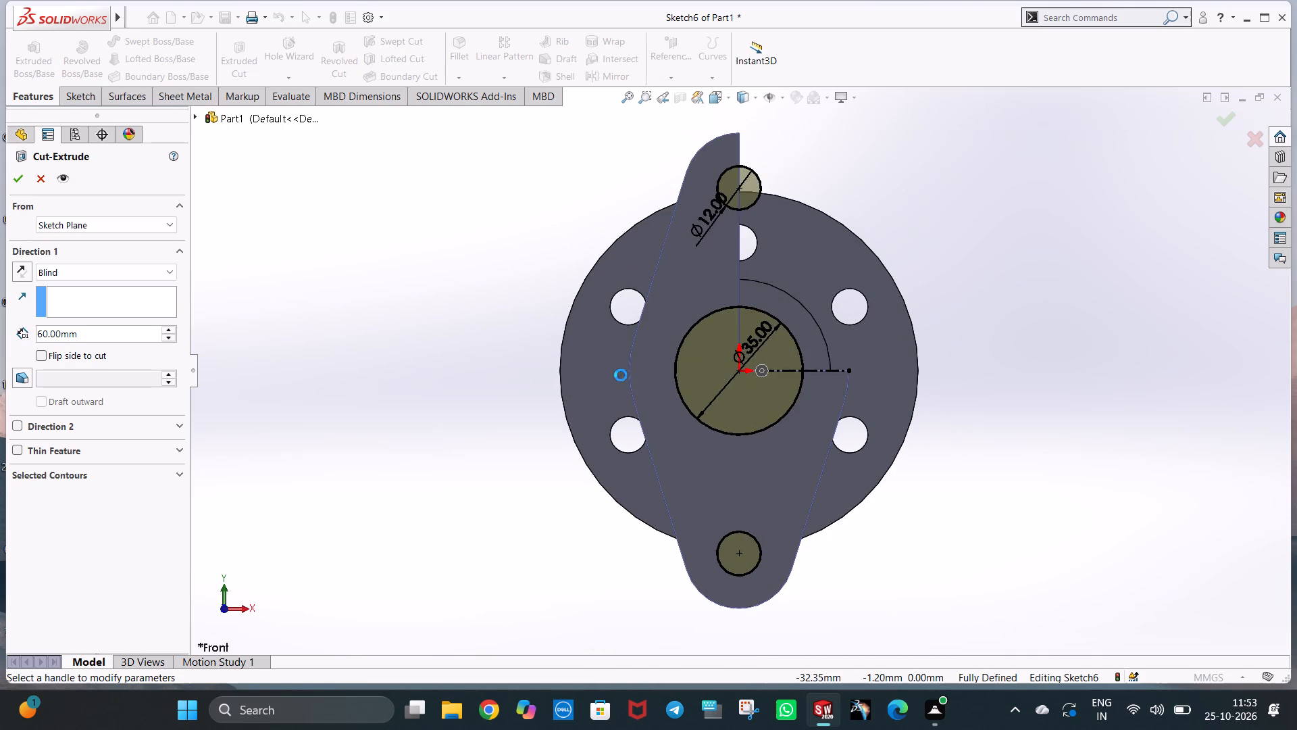
key("ctrl+8")
key("ctrl+7")
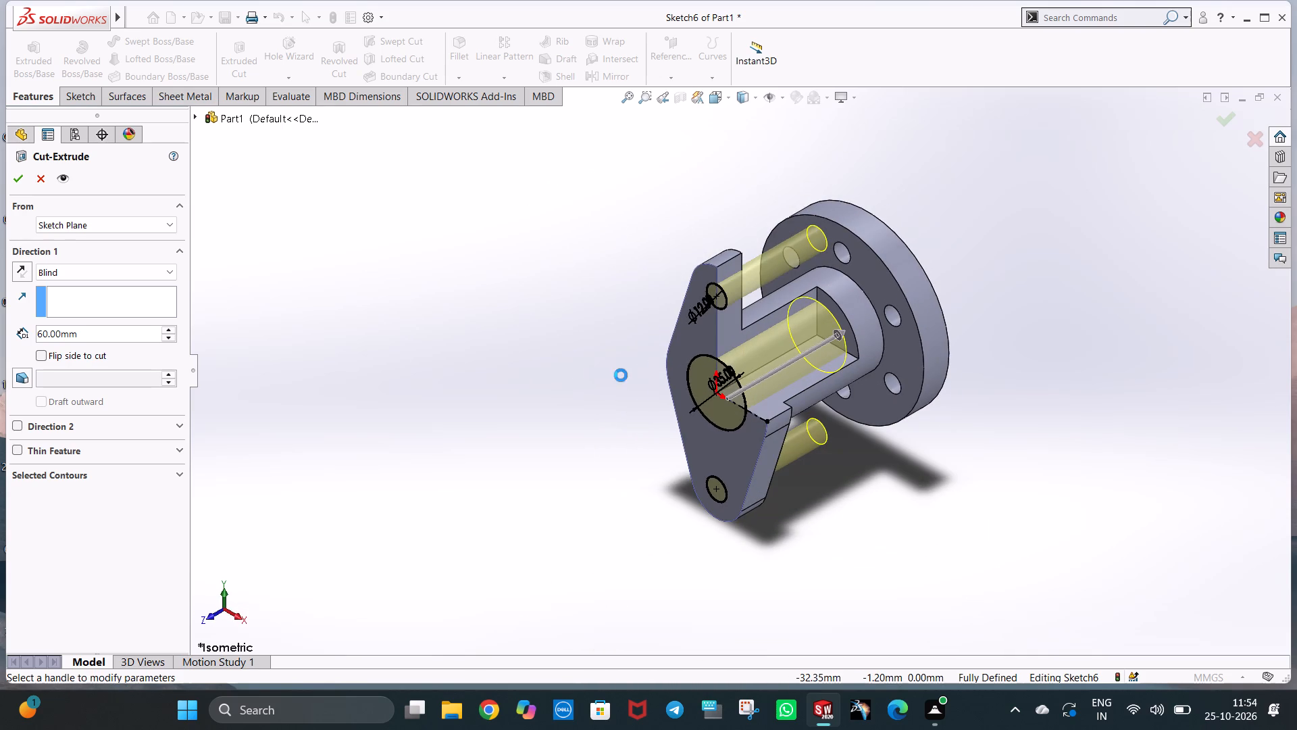
key("ctrl+6")
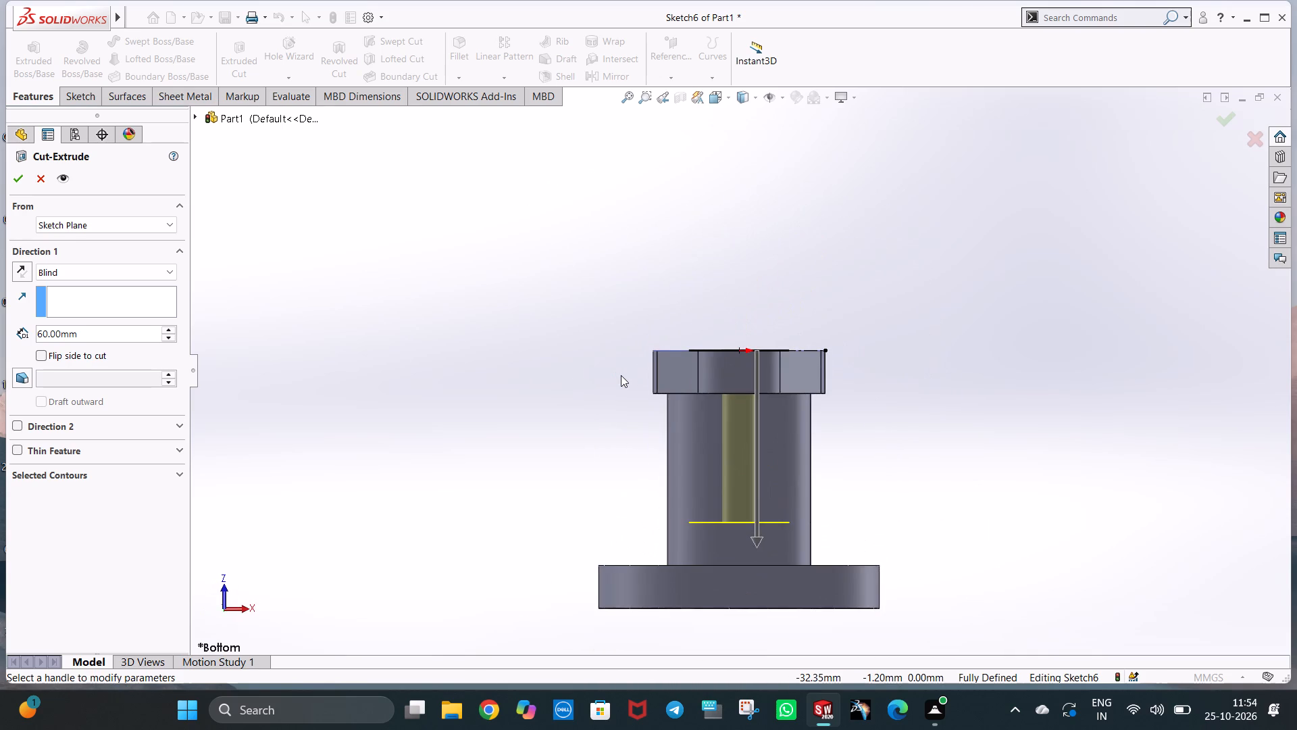
key("ctrl+5")
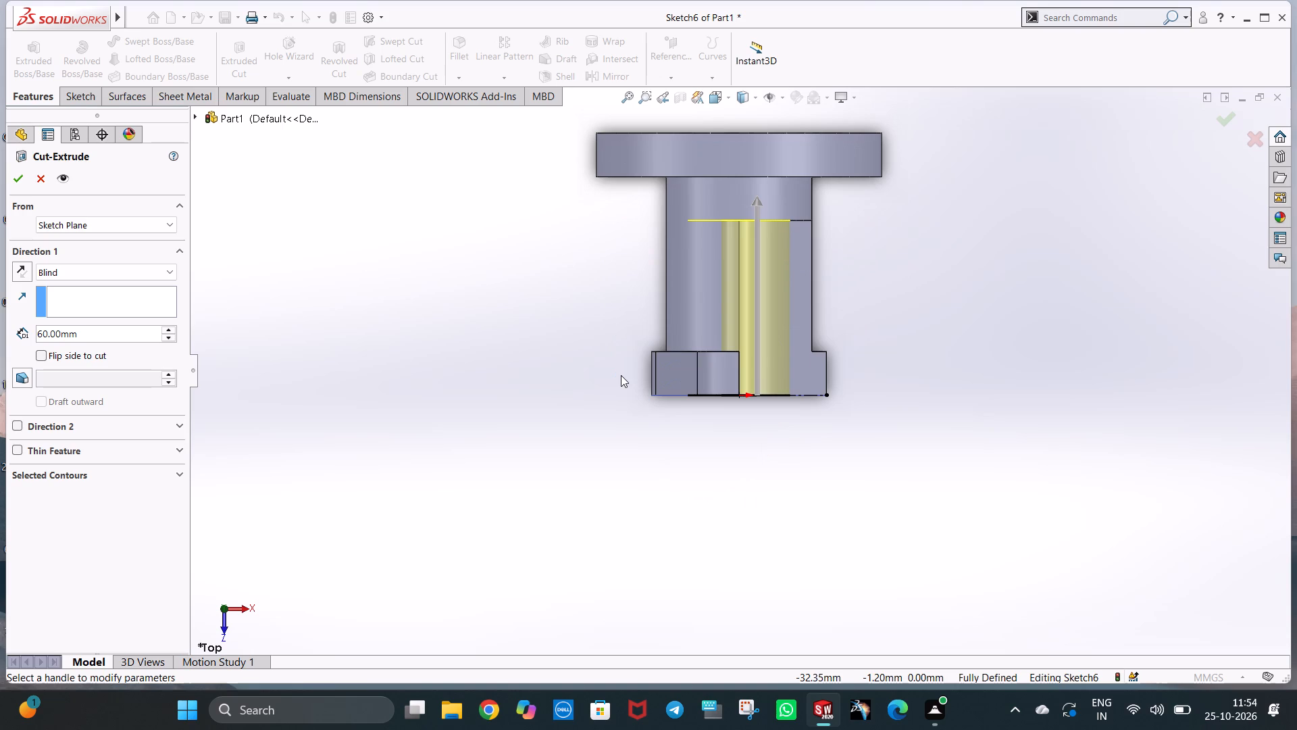
middle_click_drag(650, 496, 616, 357)
middle_click_drag(1139, 468, 946, 543)
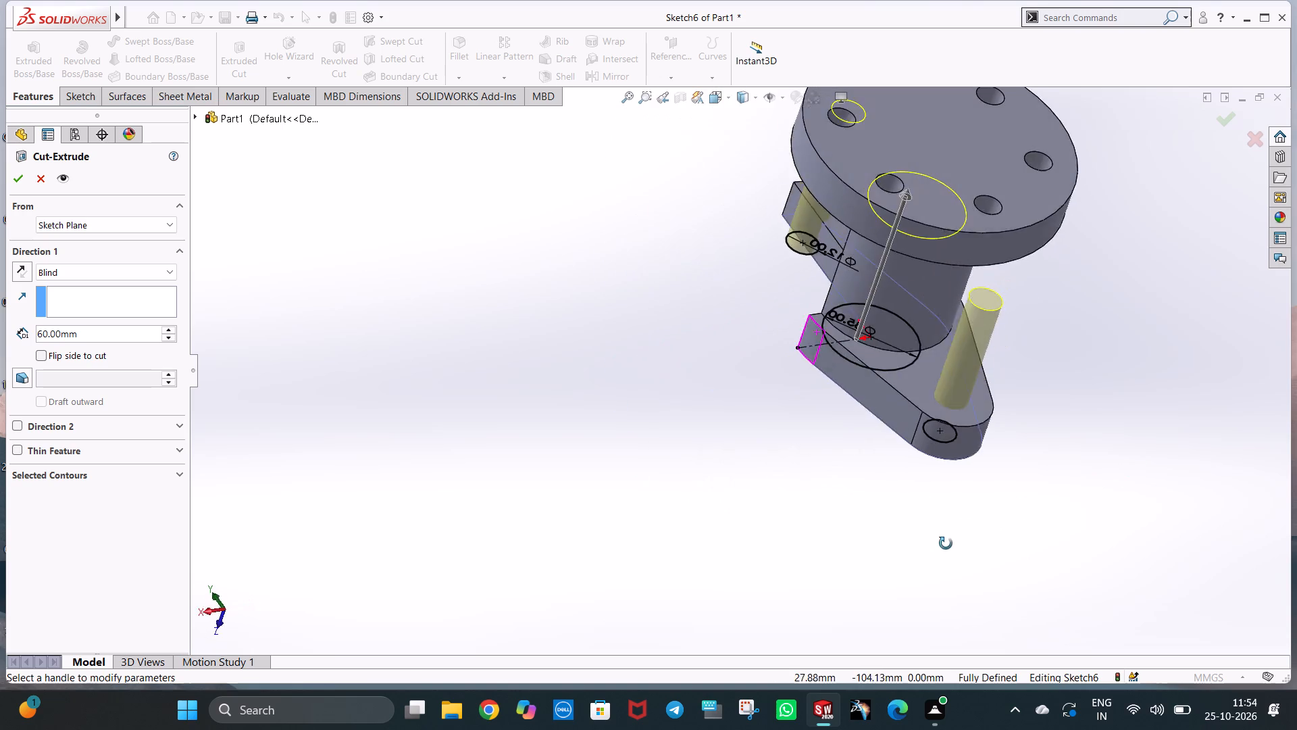
middle_click_drag(946, 543, 1063, 487)
key("ctrl+7")
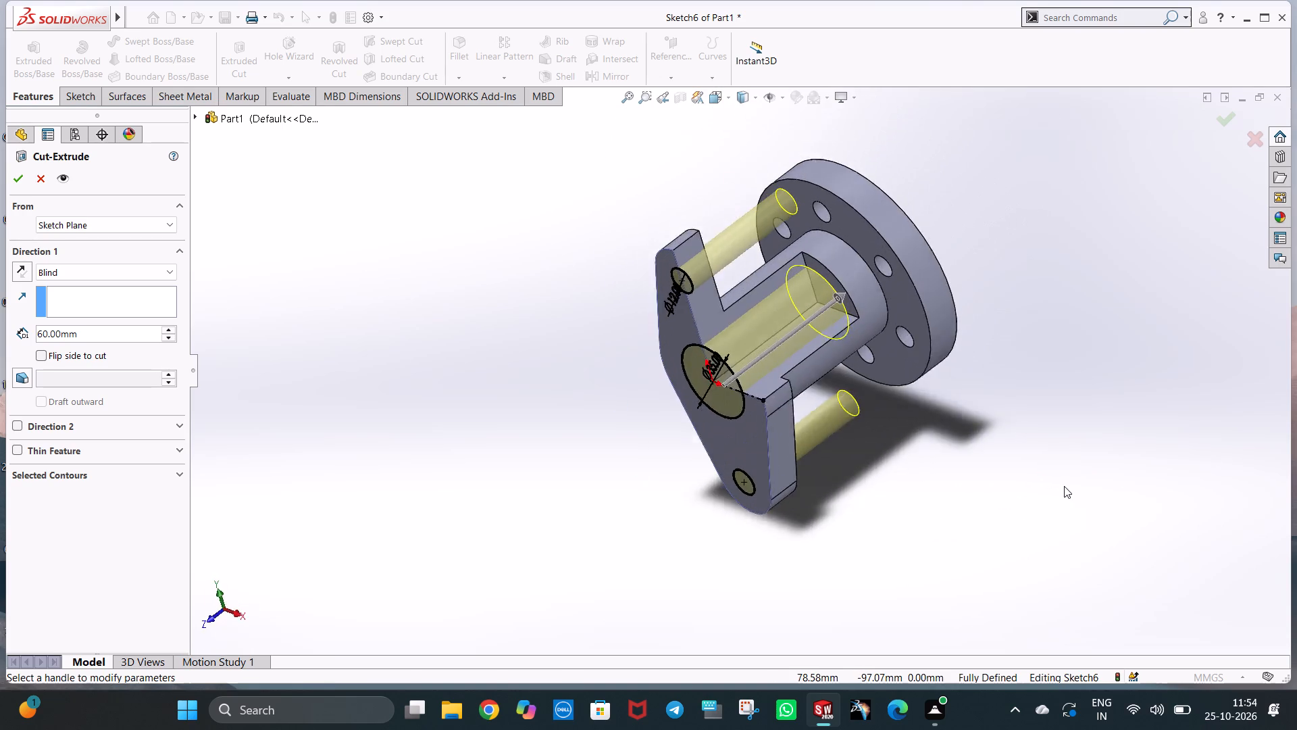
middle_click_drag(788, 472, 746, 411)
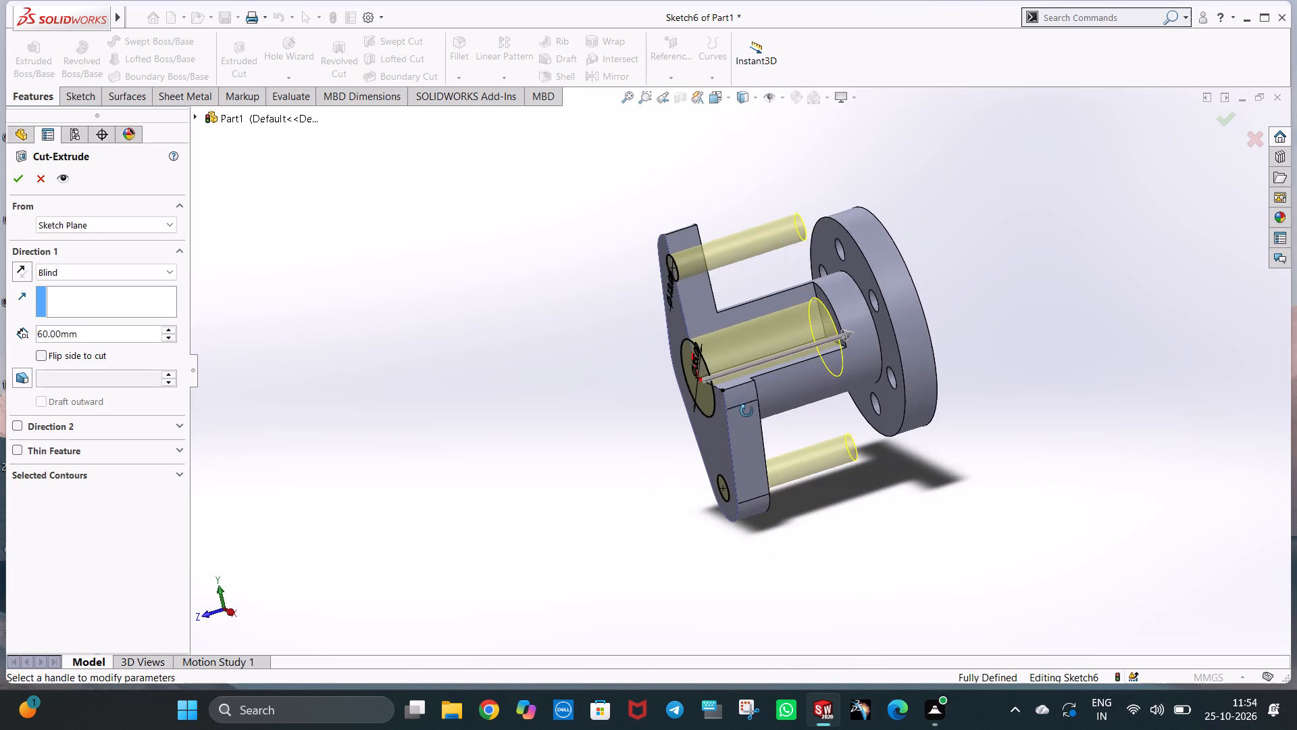
middle_click_drag(746, 411, 725, 438)
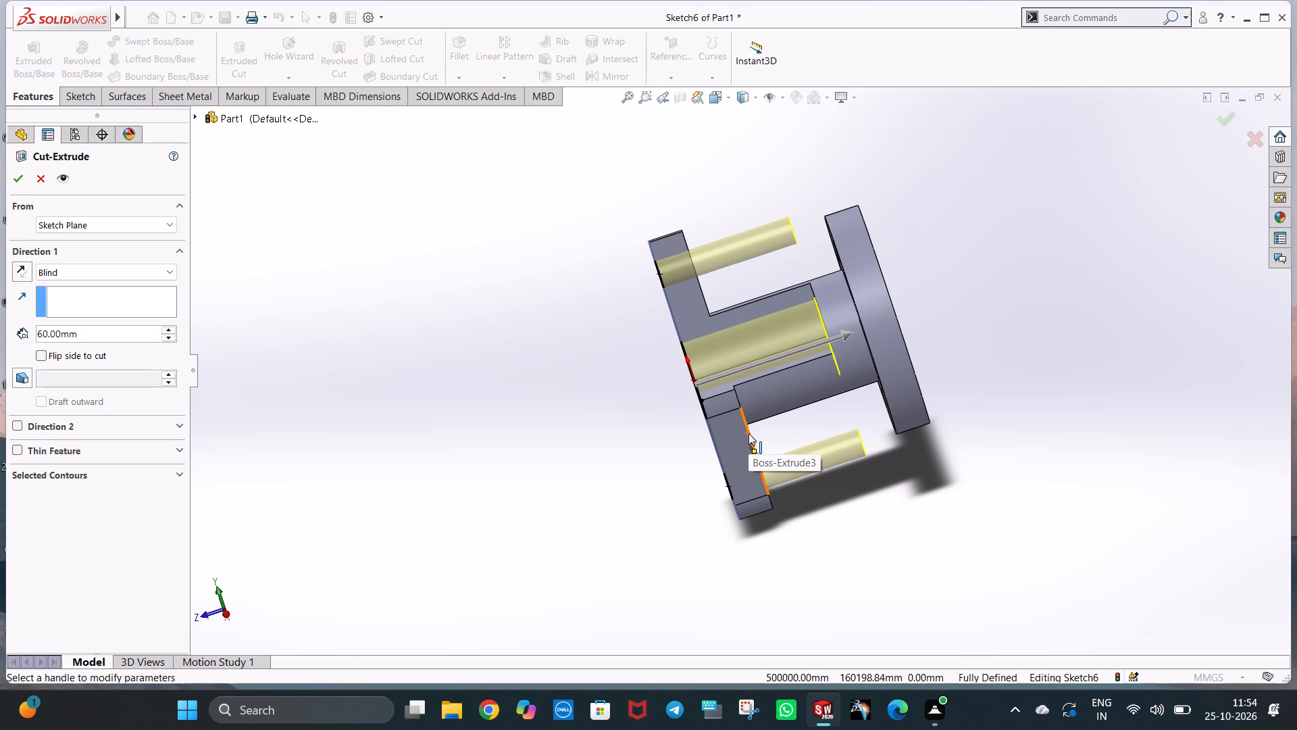
left_click(14, 178)
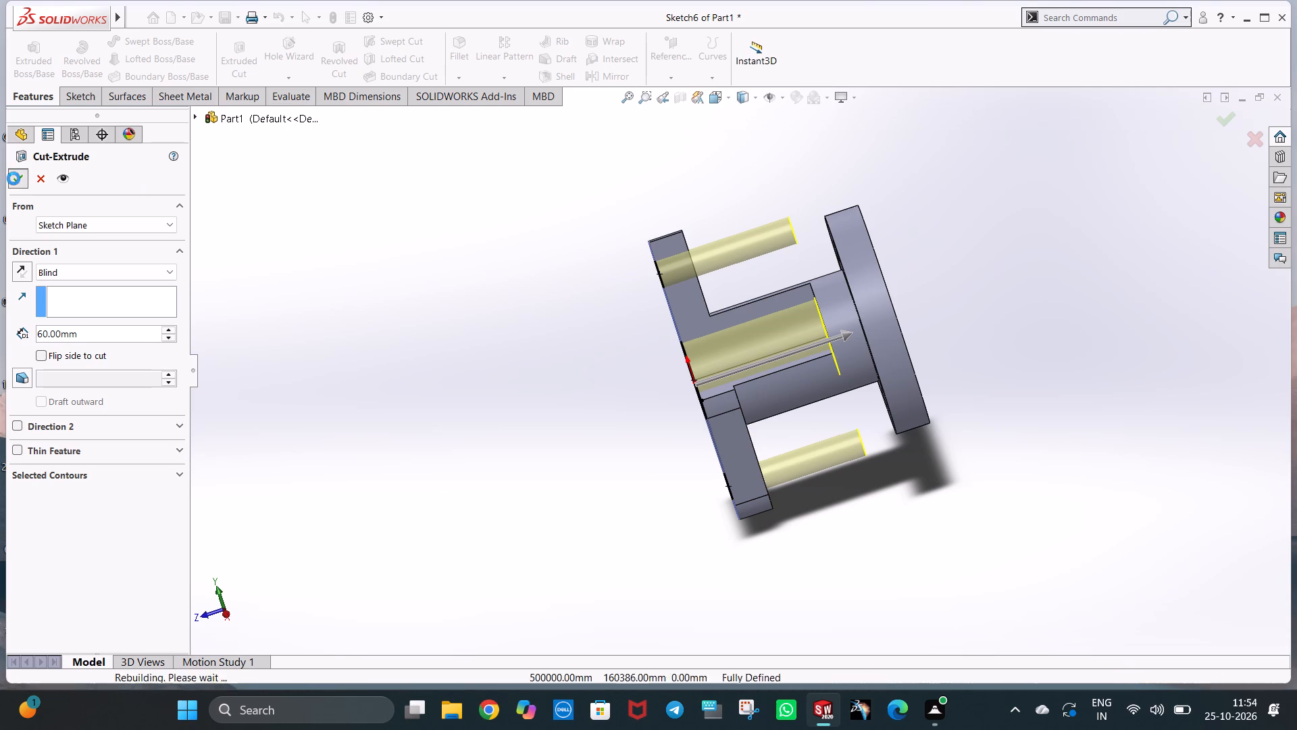
middle_click_drag(600, 535, 668, 426)
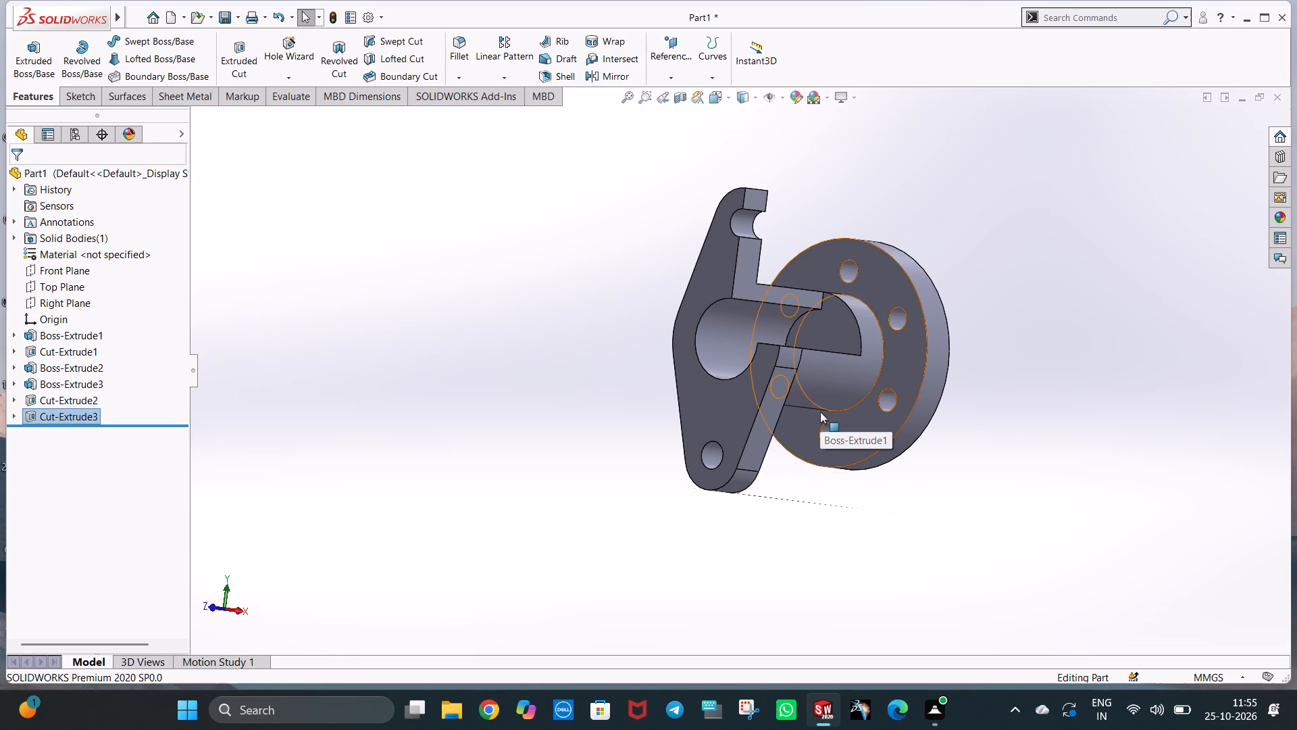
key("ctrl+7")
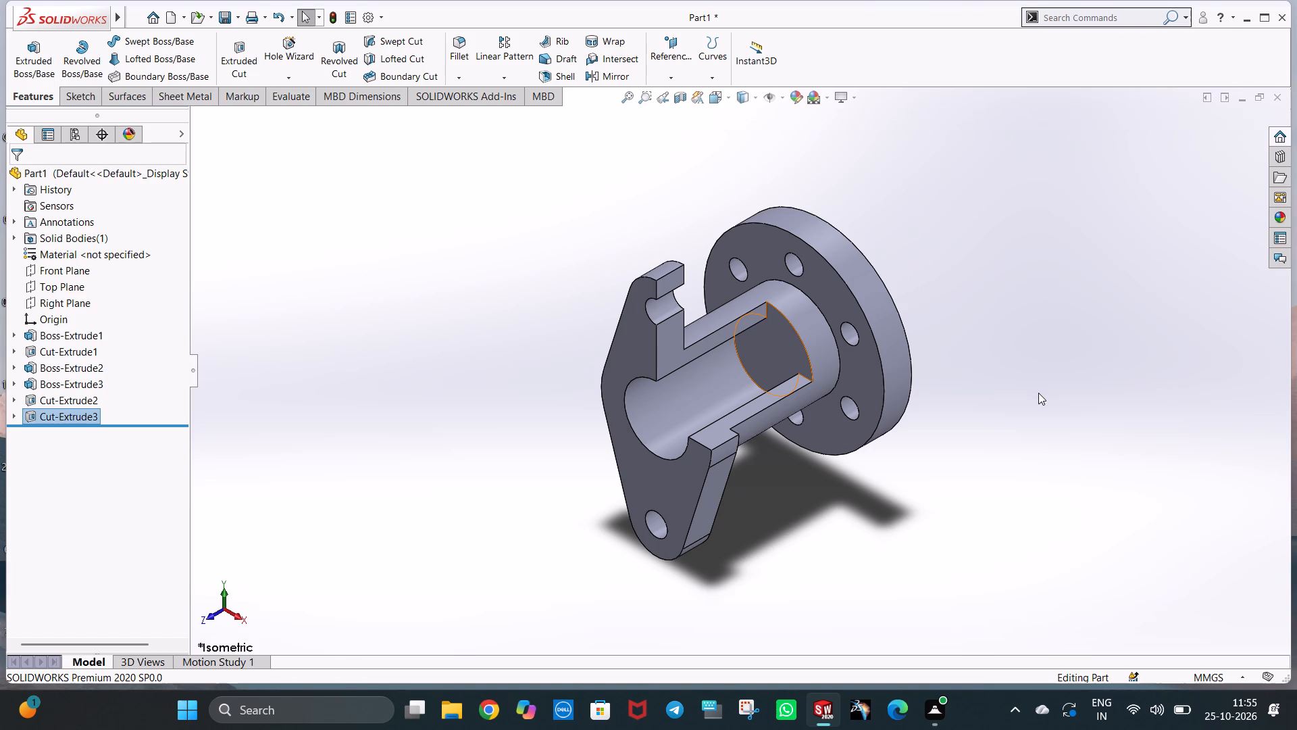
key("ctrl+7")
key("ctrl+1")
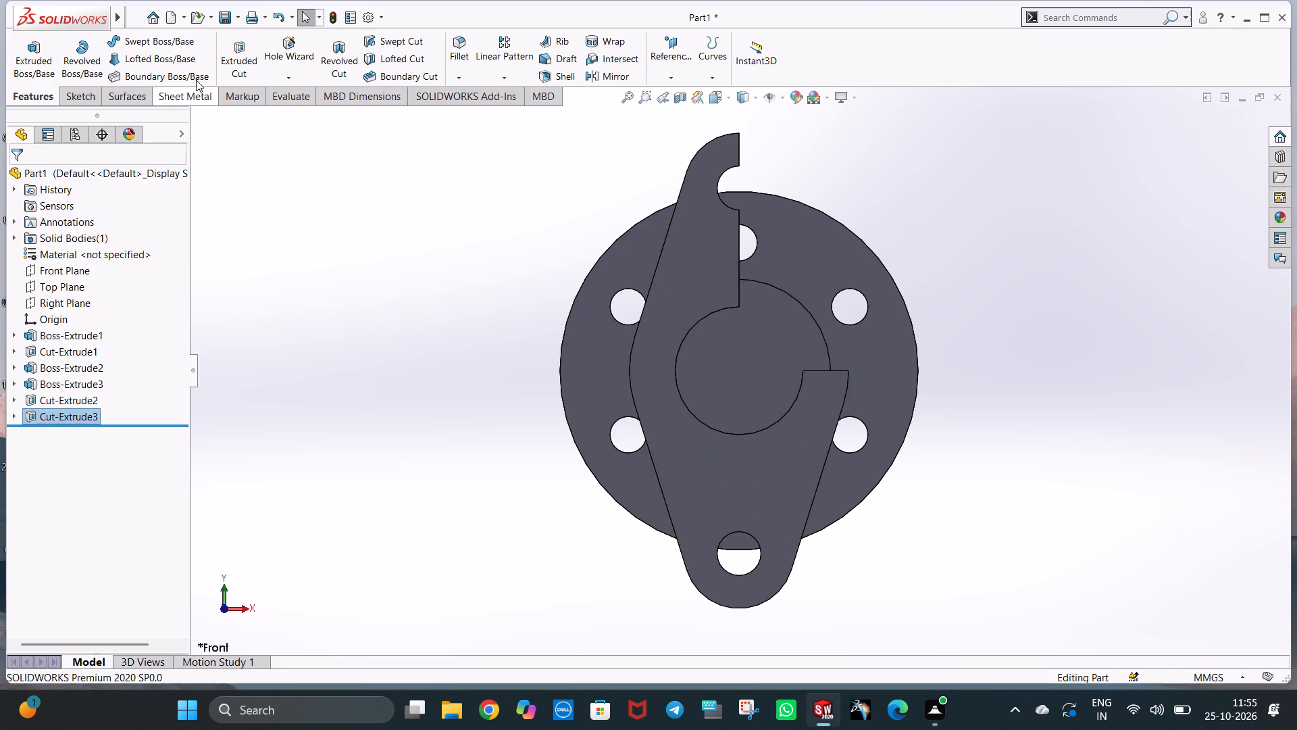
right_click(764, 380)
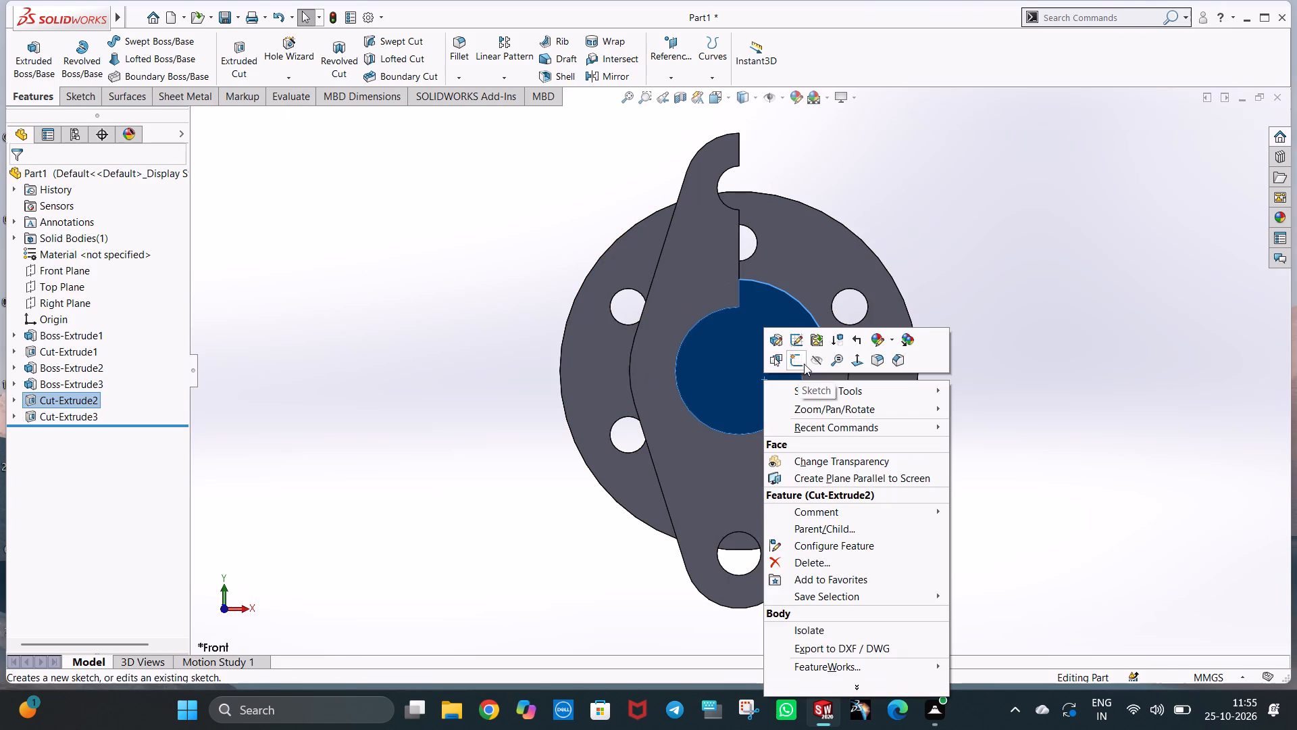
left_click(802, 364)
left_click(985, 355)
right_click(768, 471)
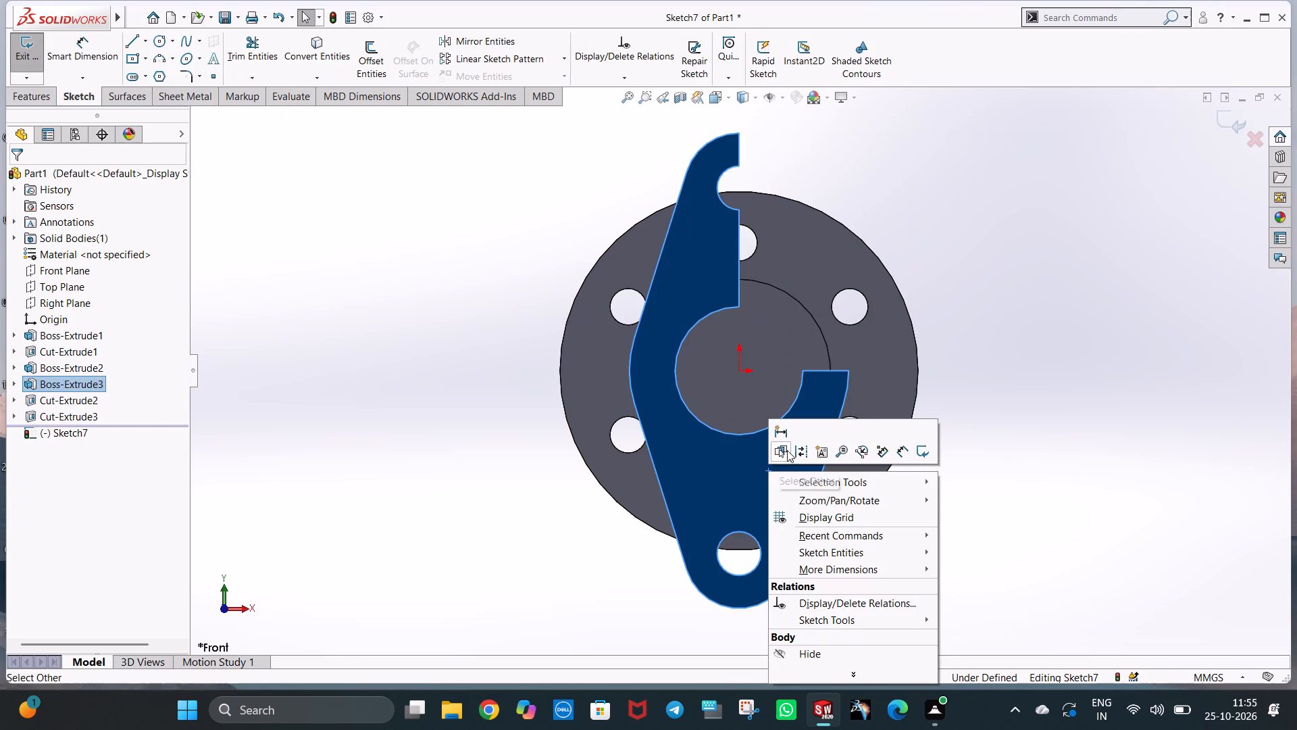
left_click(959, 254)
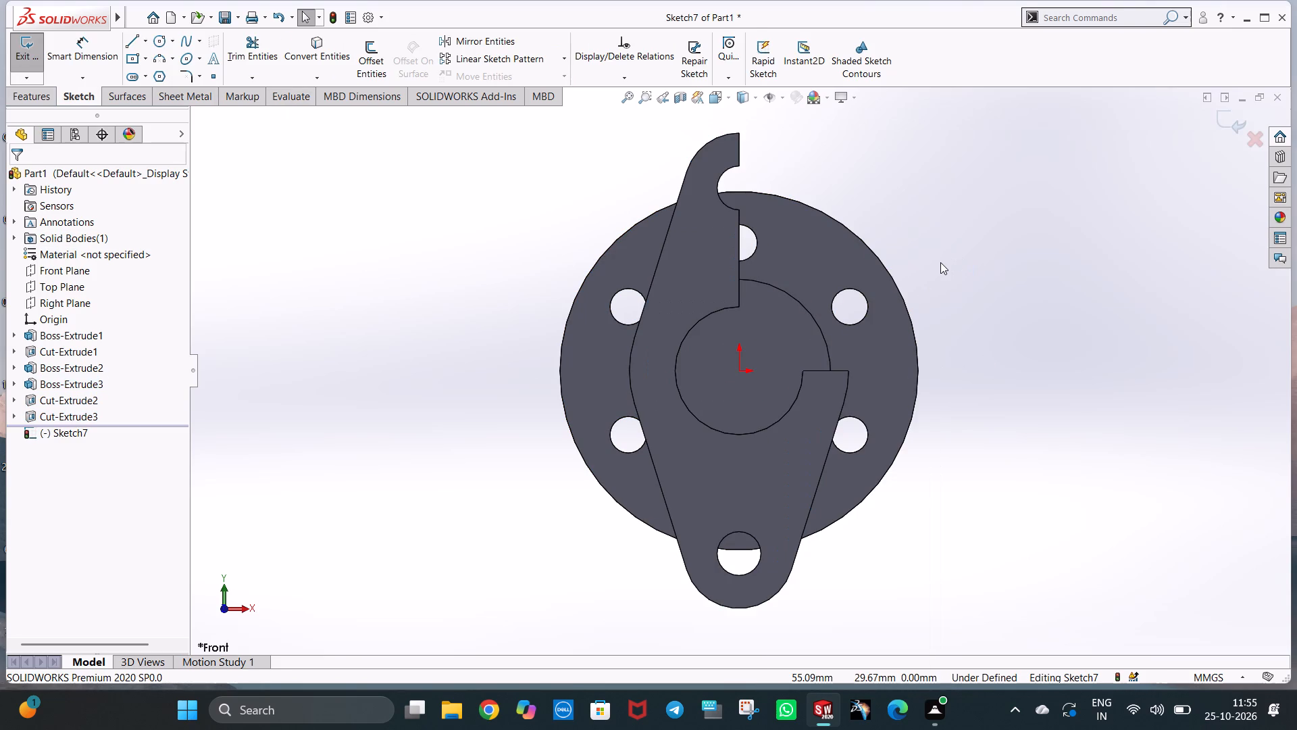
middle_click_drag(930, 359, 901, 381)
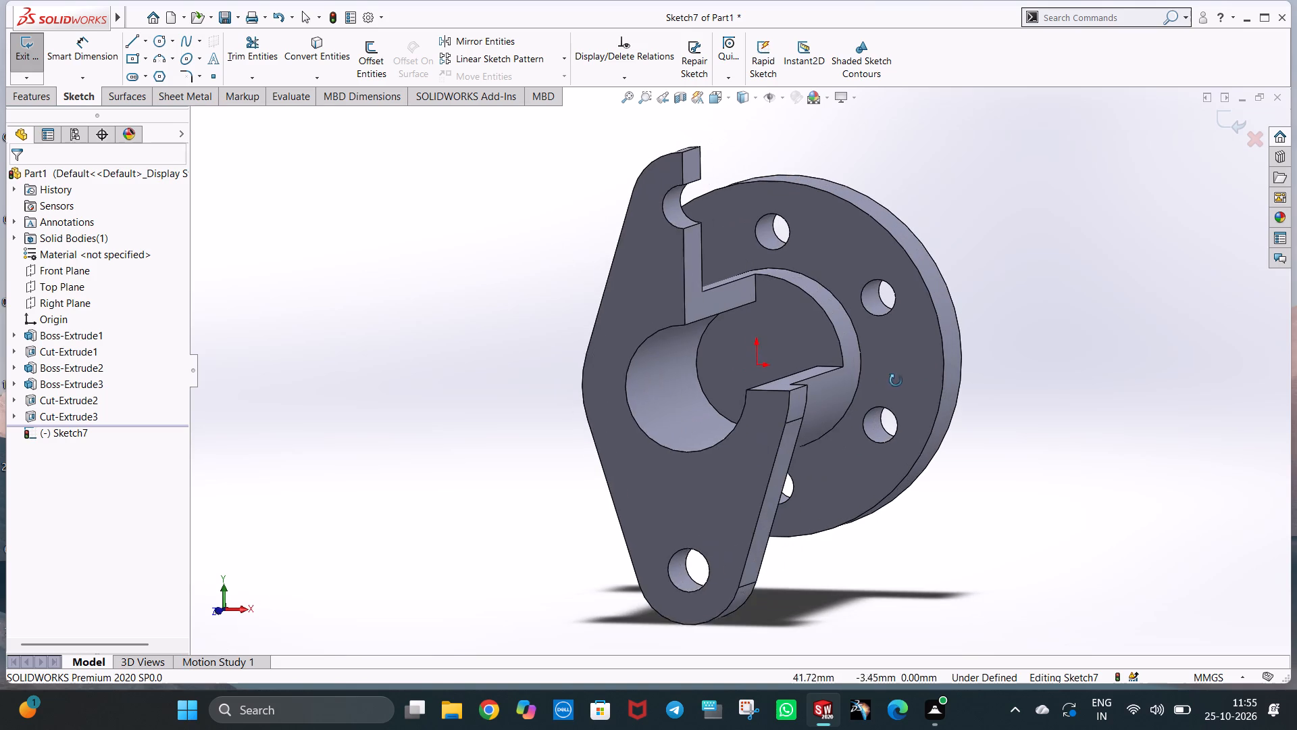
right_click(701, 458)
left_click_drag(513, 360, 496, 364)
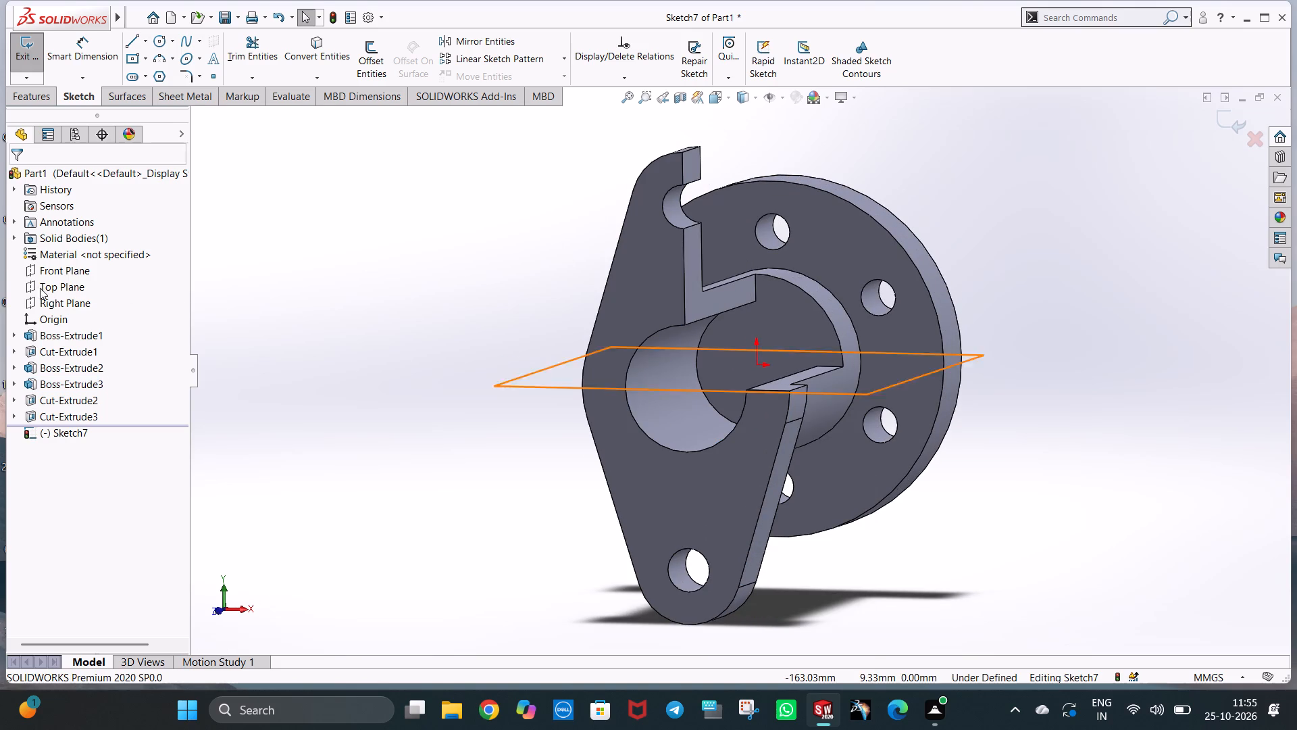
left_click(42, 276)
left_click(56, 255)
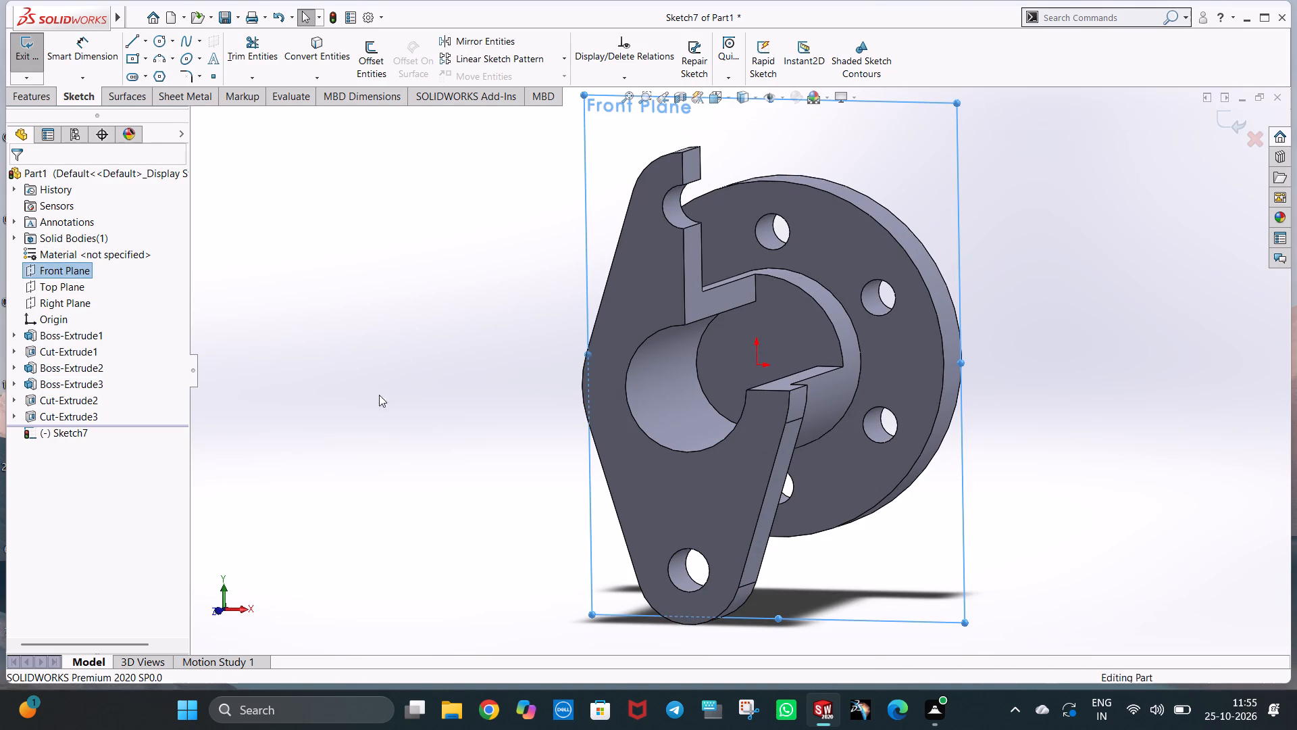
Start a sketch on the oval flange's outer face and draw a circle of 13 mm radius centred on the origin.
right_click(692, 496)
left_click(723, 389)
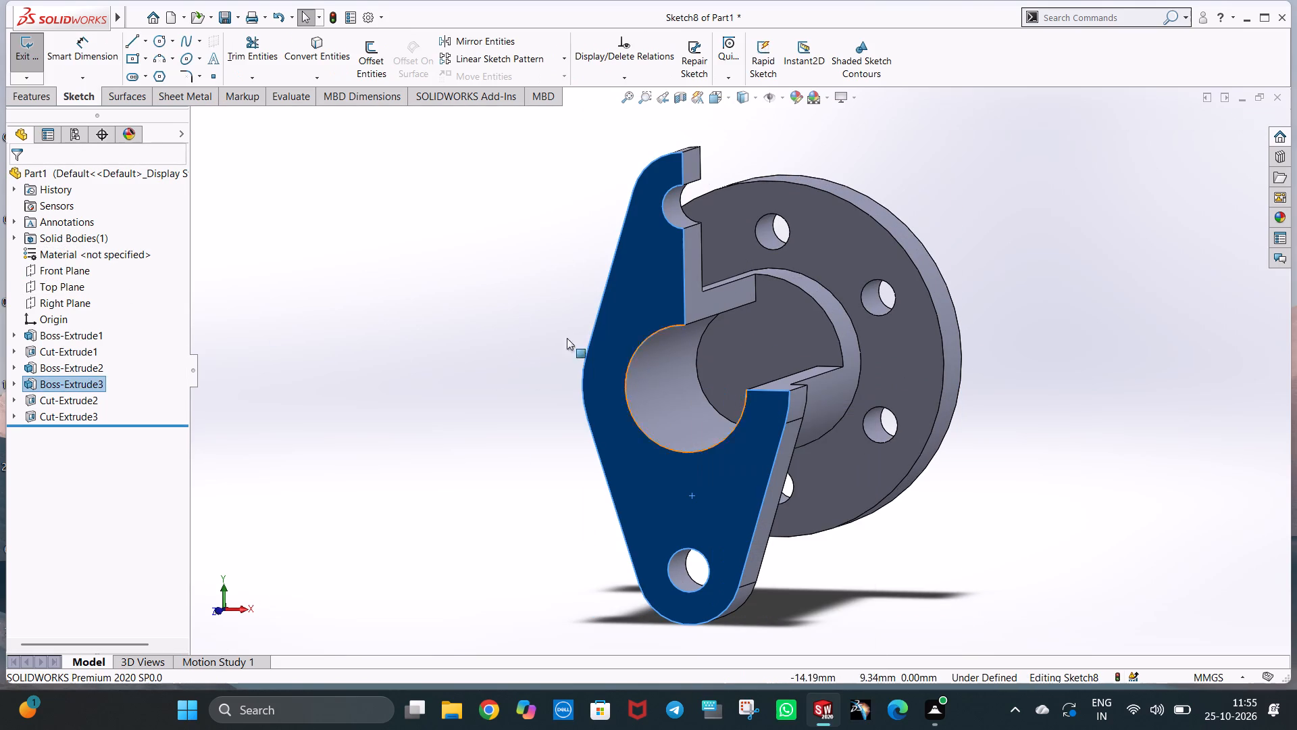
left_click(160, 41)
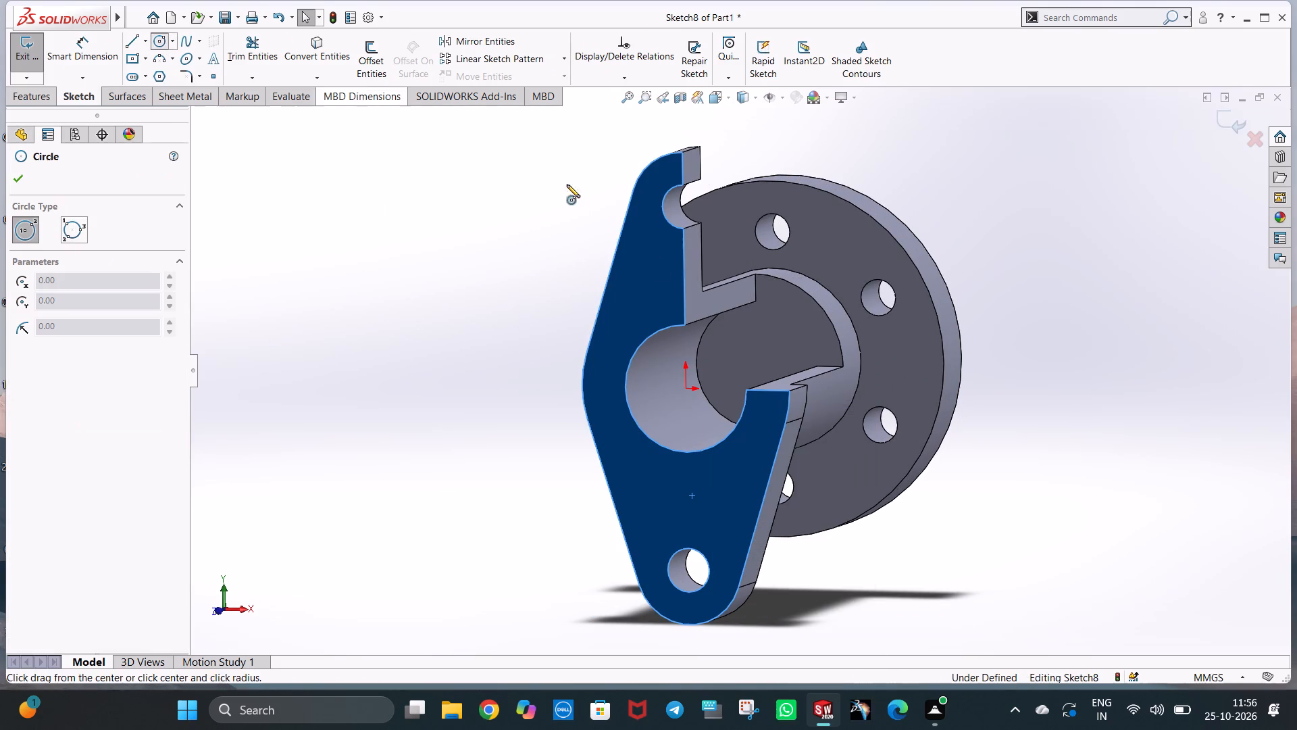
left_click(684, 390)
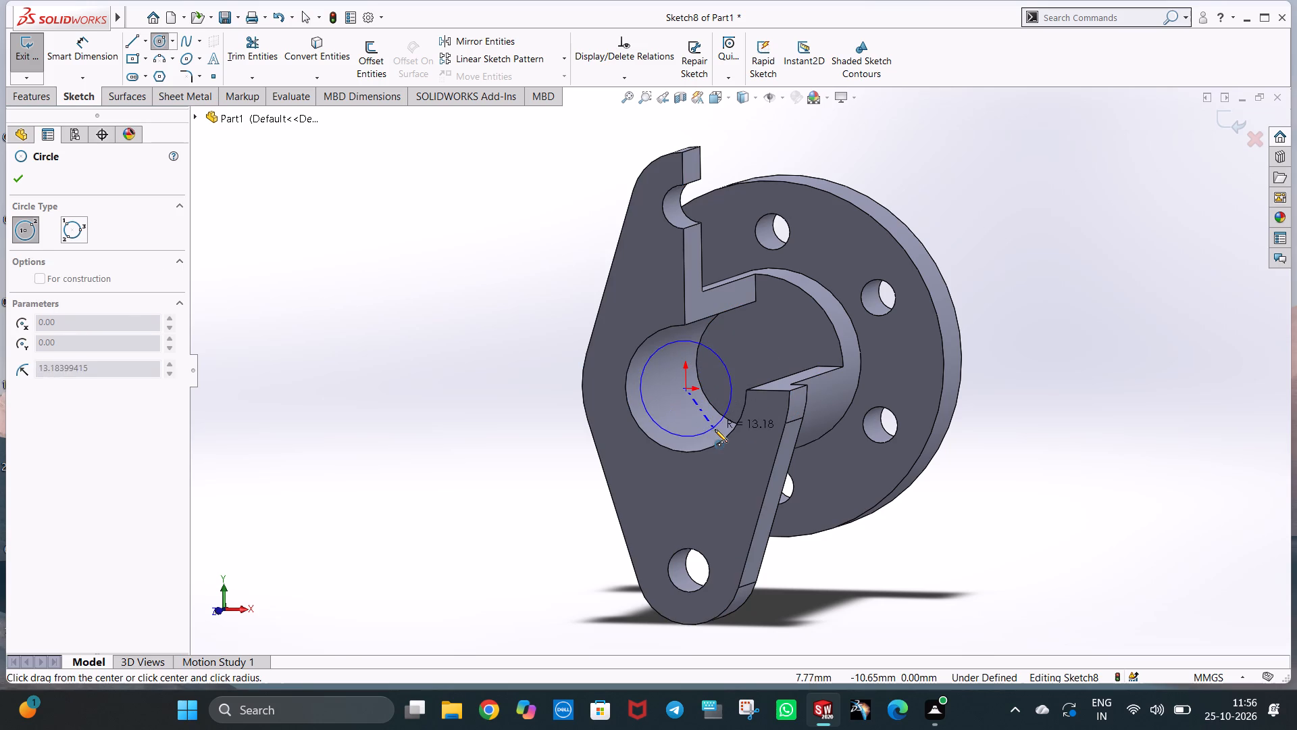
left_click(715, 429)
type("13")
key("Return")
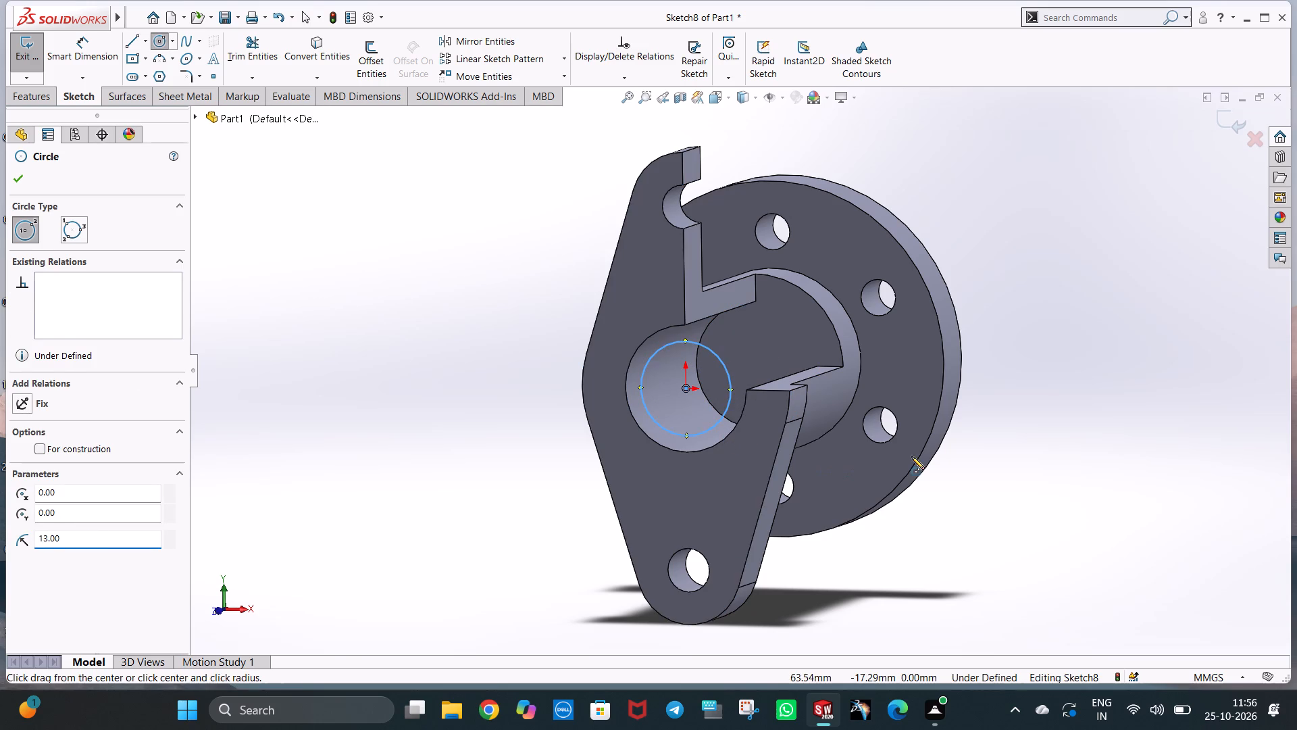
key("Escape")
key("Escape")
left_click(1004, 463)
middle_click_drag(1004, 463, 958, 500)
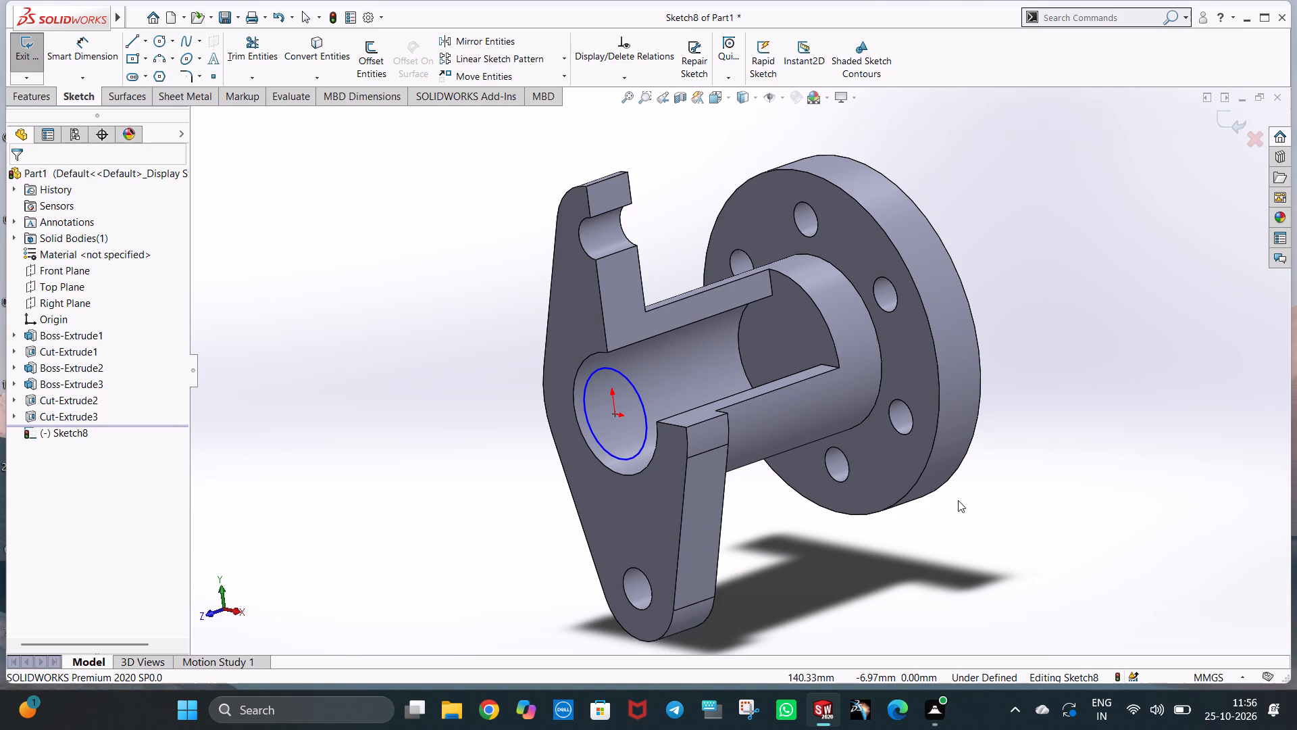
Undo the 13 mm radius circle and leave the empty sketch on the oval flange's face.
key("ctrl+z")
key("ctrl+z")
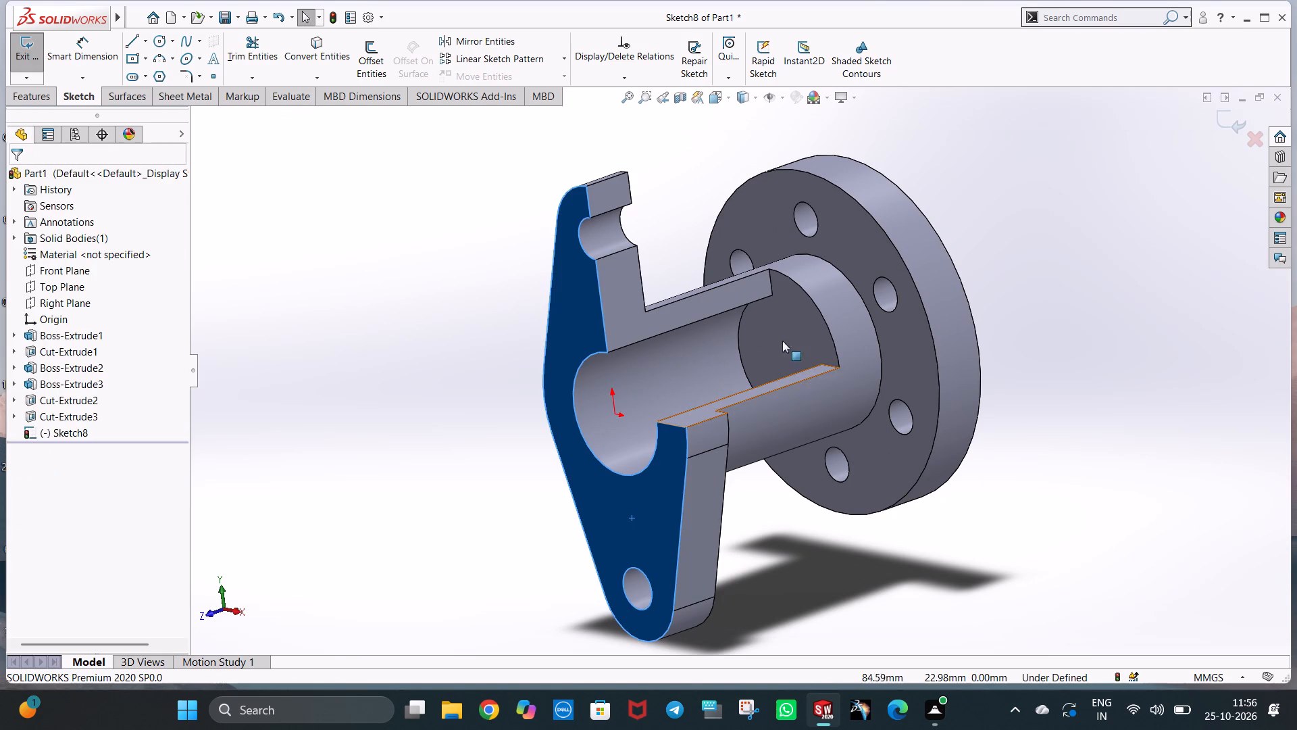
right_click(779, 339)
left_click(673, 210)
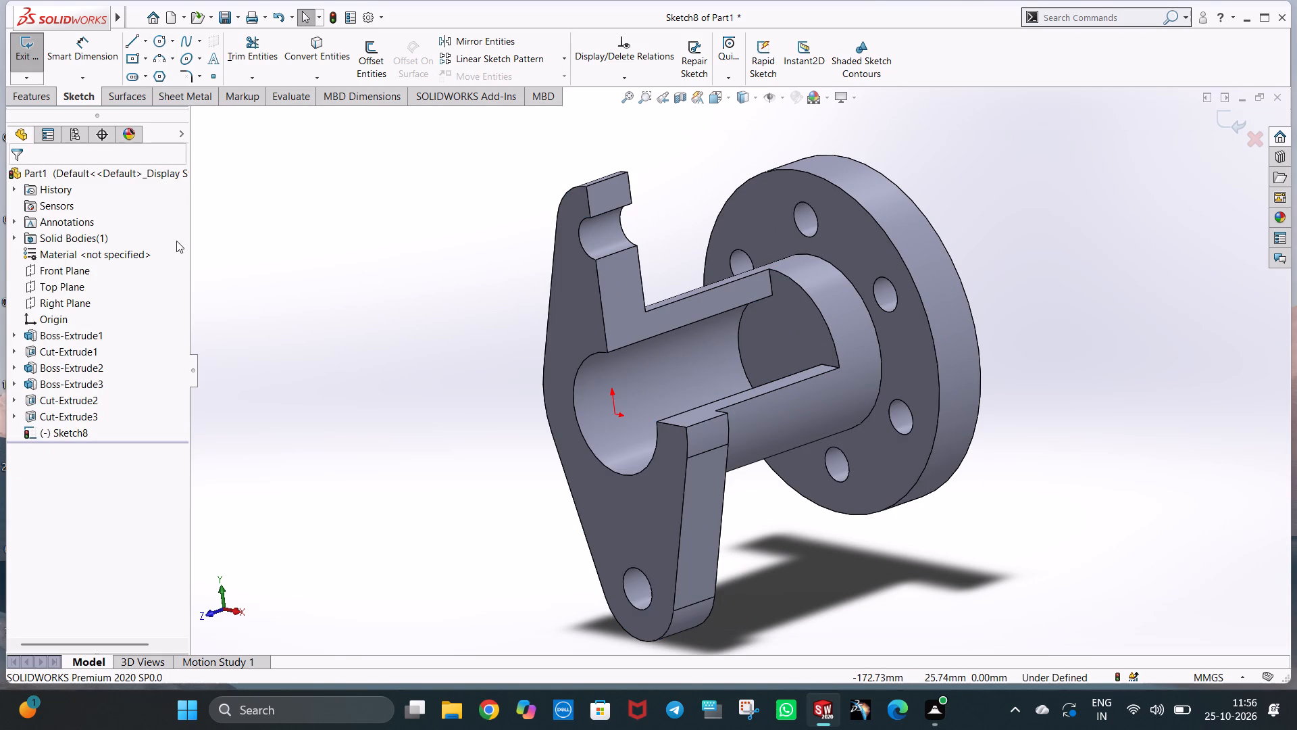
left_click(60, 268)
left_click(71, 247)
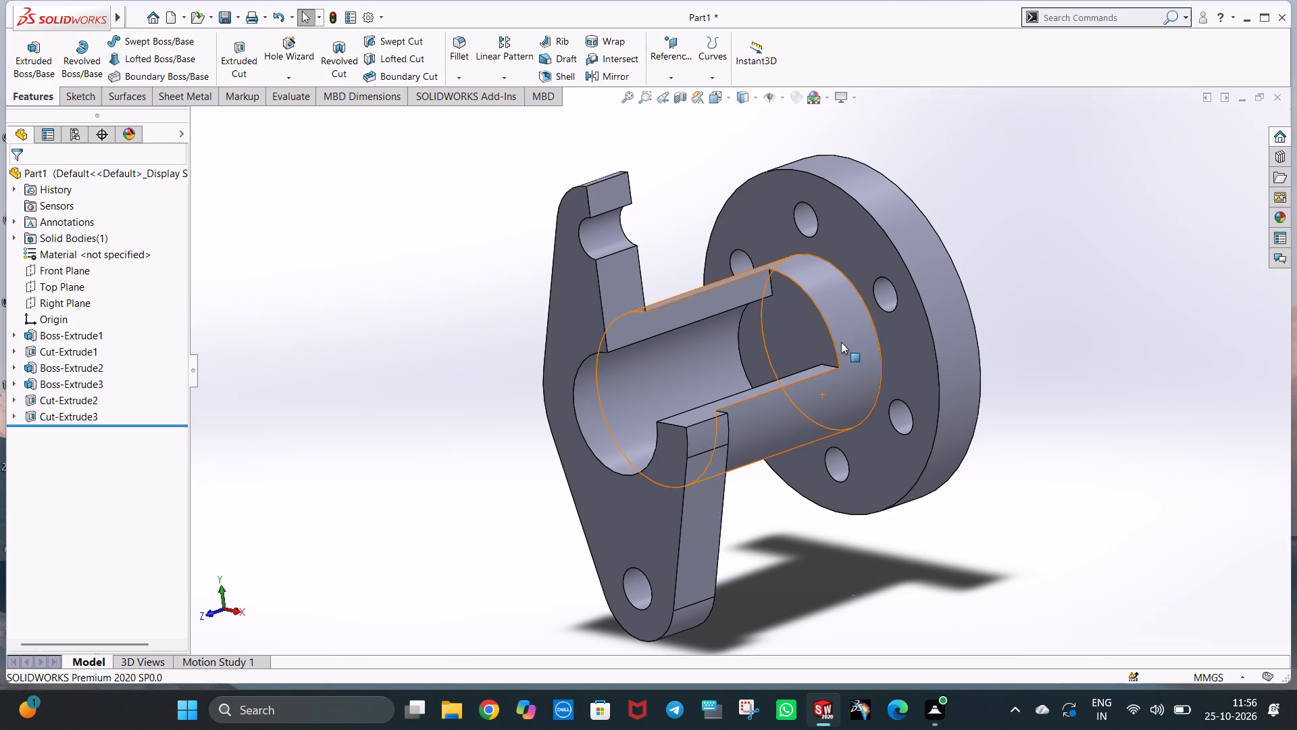
Start a sketch on the flat face at the inner end of the bore and draw an origin-centred circle of 13 mm radius.
right_click(811, 331)
left_click(838, 312)
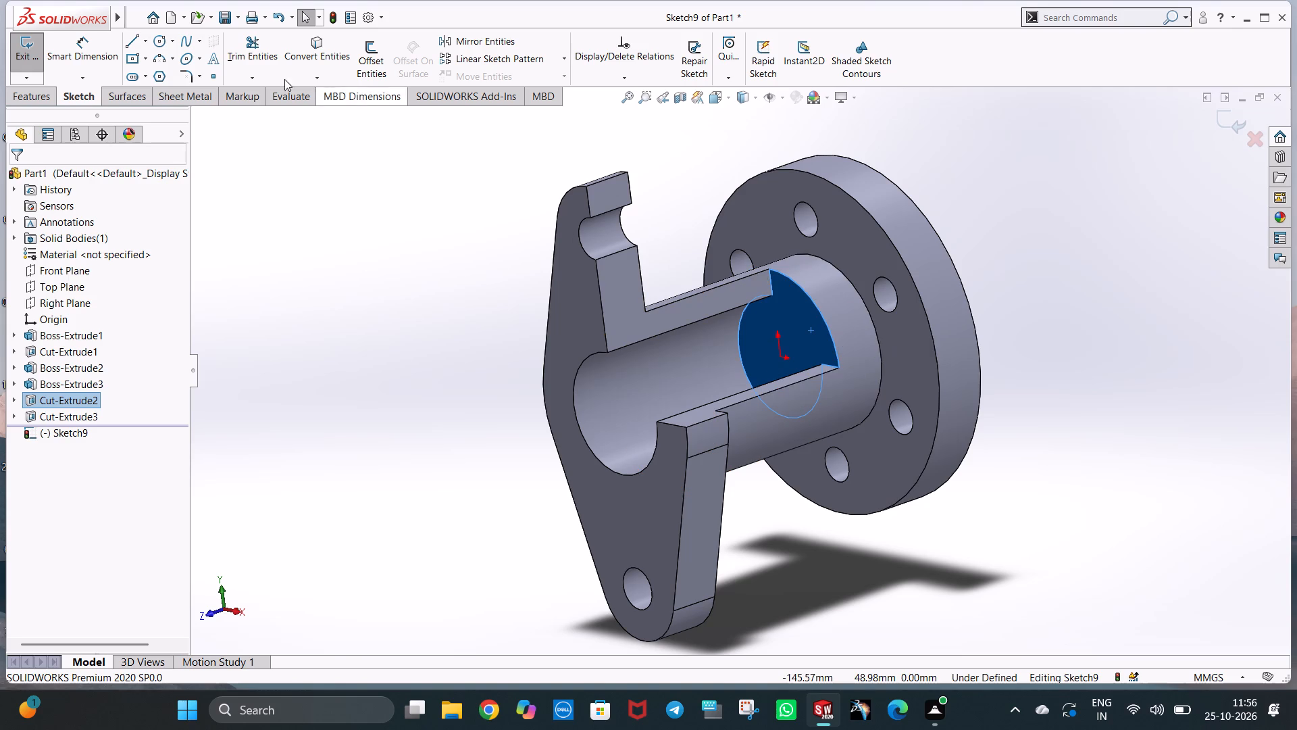
left_click(163, 41)
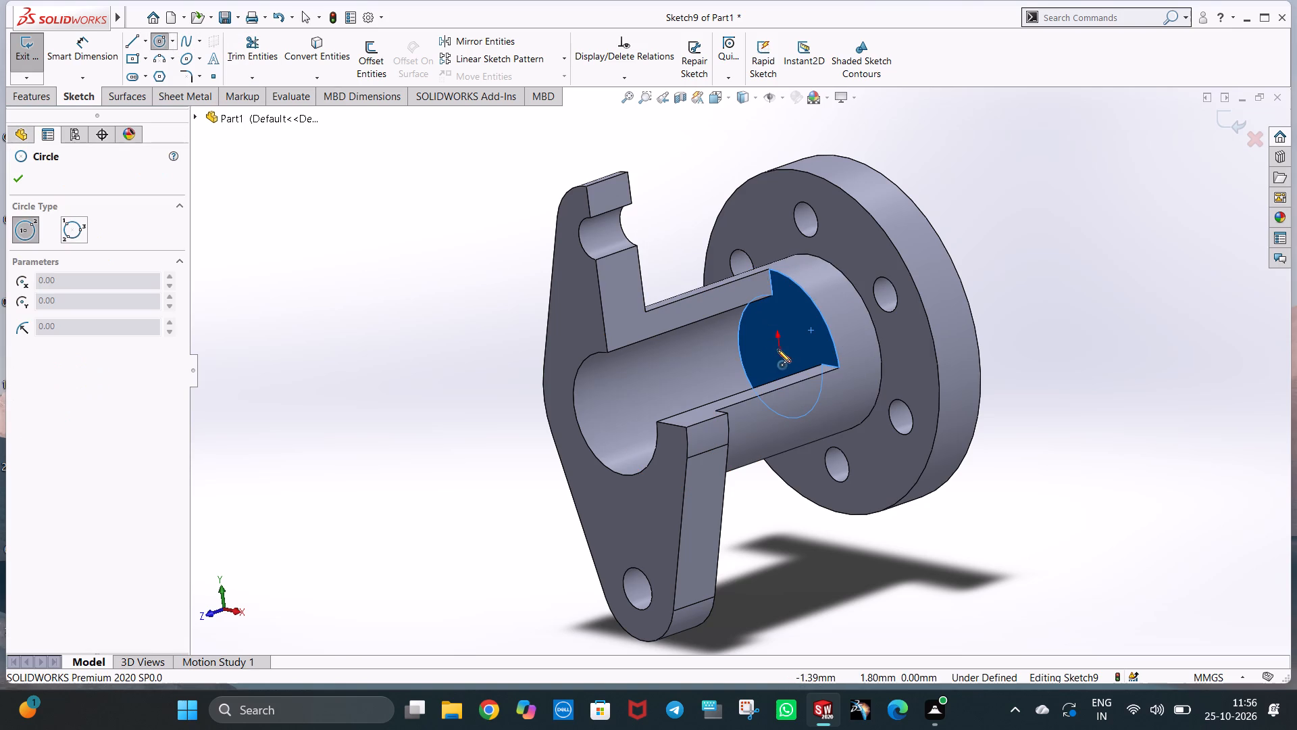
left_click(780, 358)
left_click(808, 370)
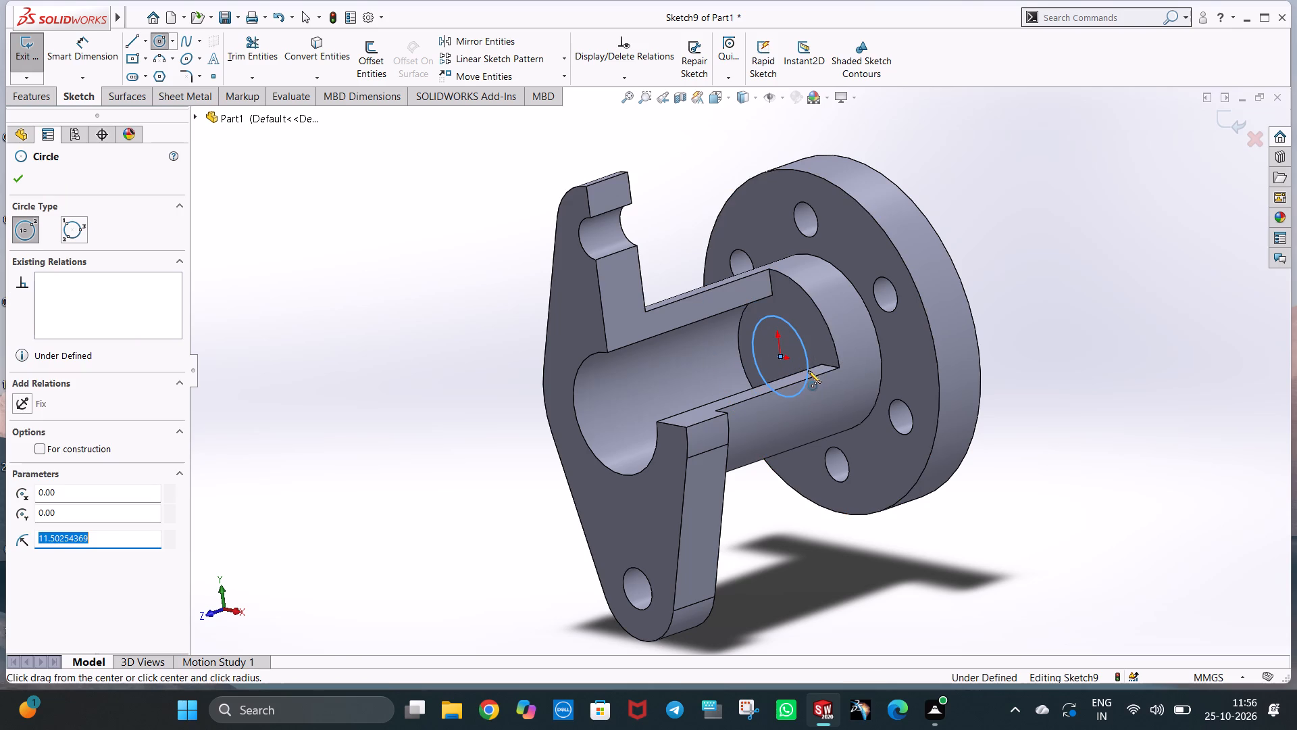
key("1")
key("3")
key("Return")
key("Escape")
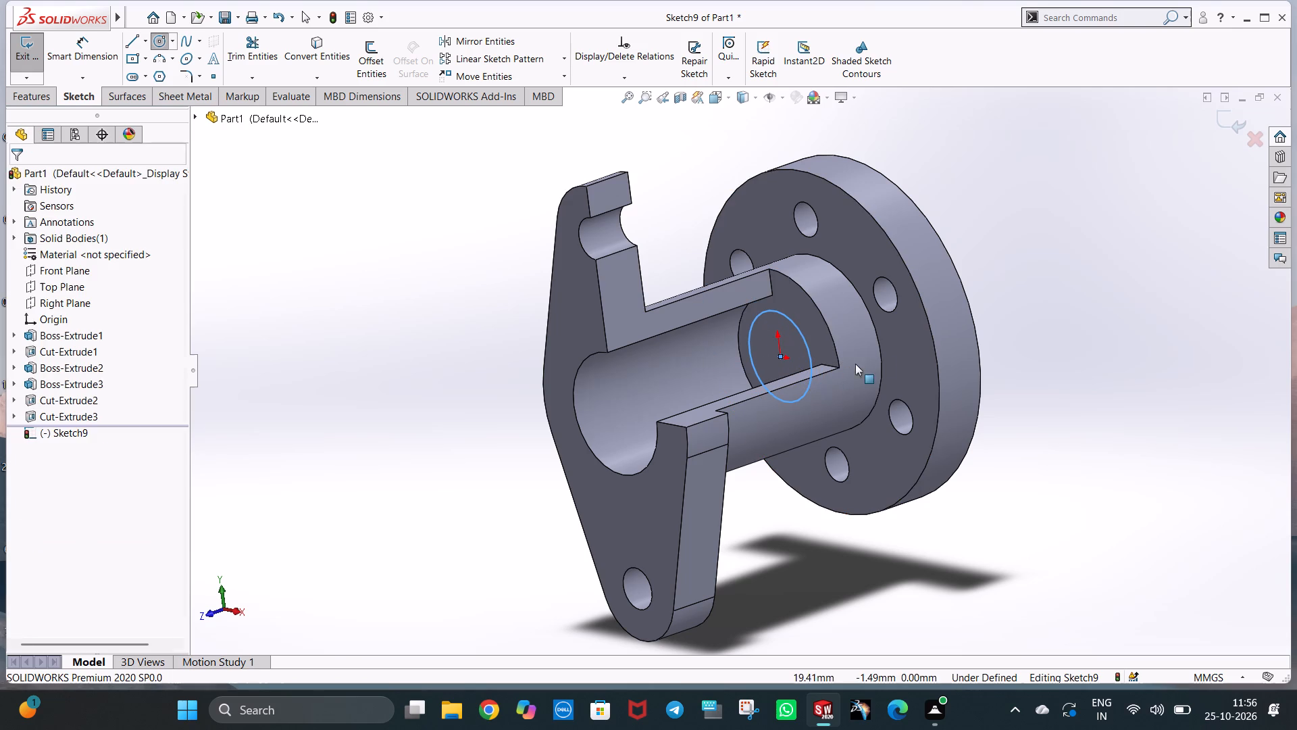
key("Escape")
left_click(1057, 321)
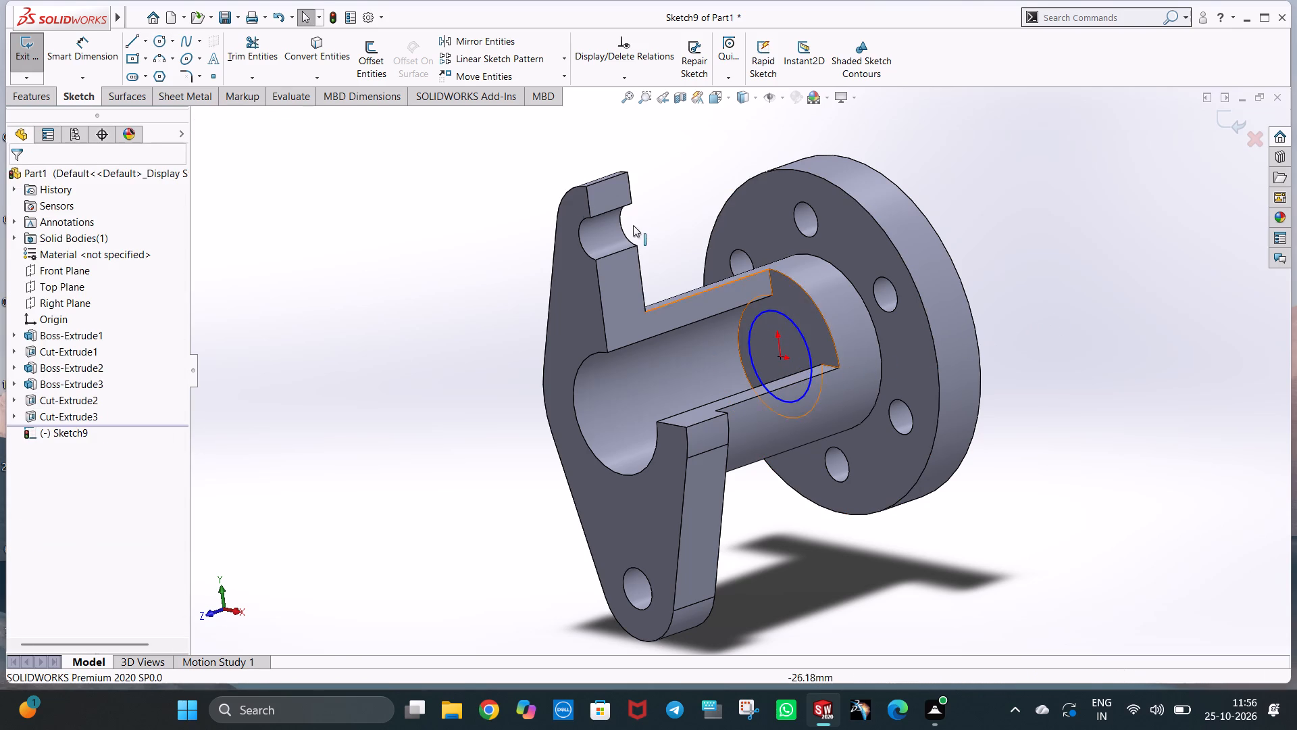
Draw a second circle of 17.5 mm radius concentric with the 13 mm radius circle.
left_click(154, 41)
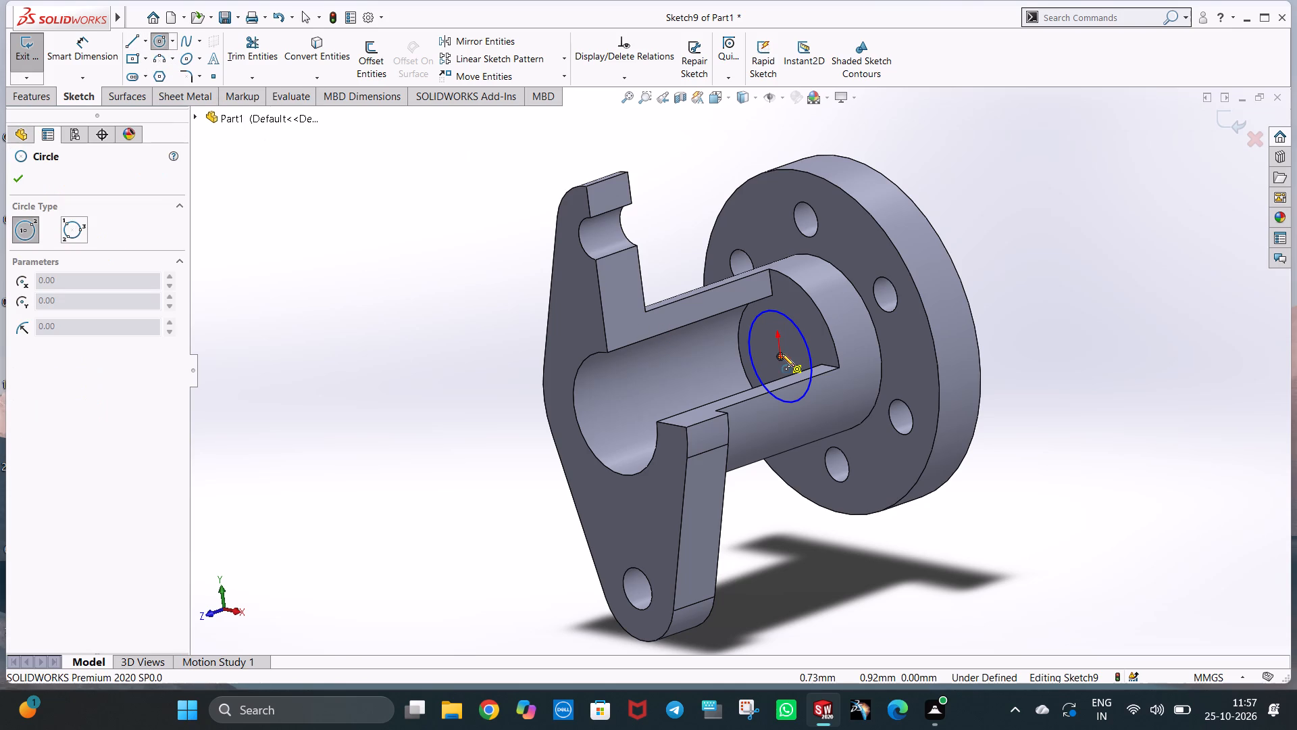
left_click(782, 354)
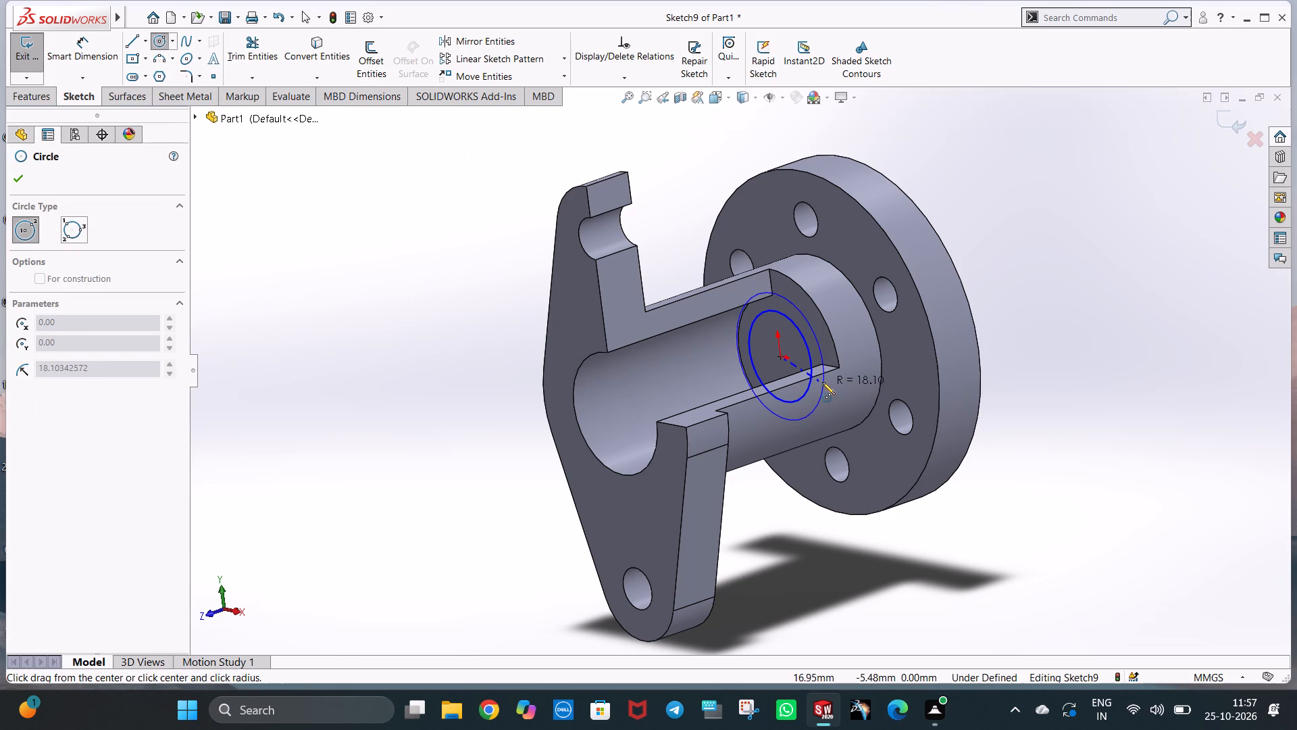
left_click(822, 382)
type("17.5")
key("Return")
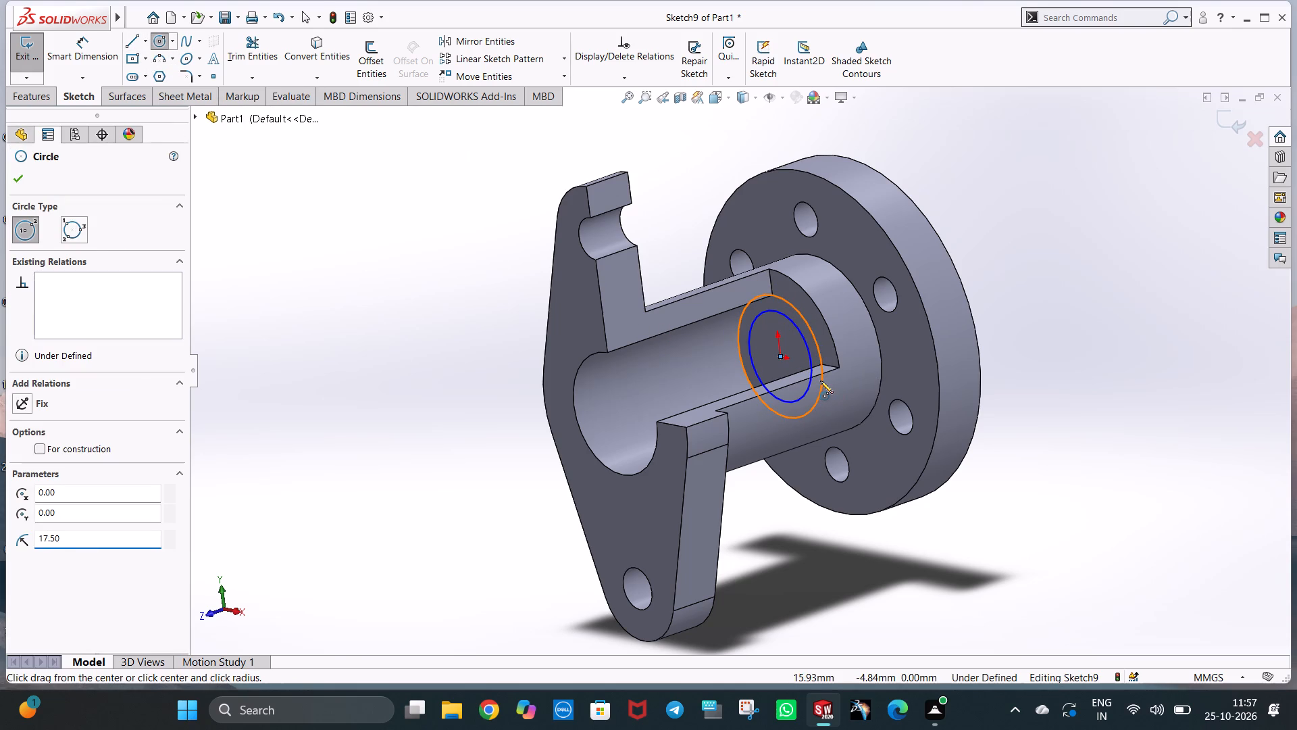
key("Escape")
key("Escape")
key("Escape")
left_click(1083, 383)
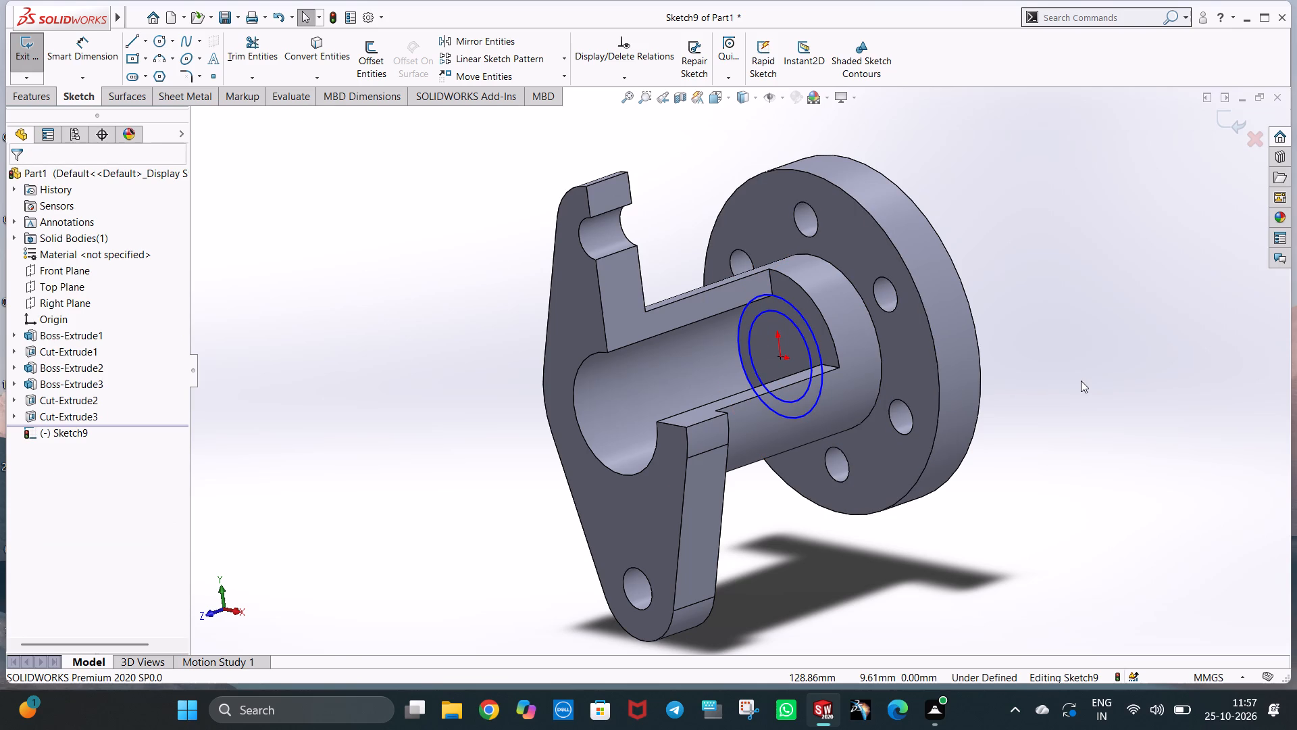
Dimension the outer circle at 35 mm diameter and the inner circle at 26 mm diameter.
left_click(103, 55)
left_click(807, 324)
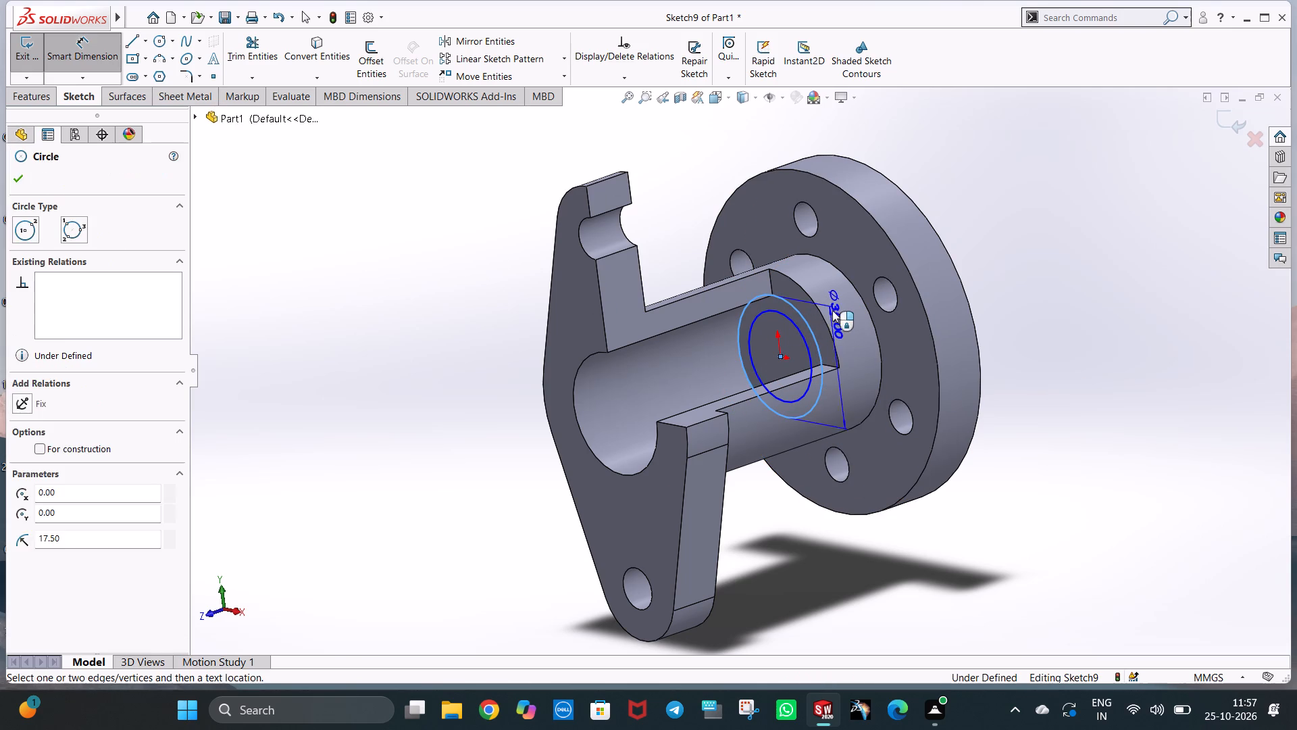
left_click(832, 310)
left_click(773, 286)
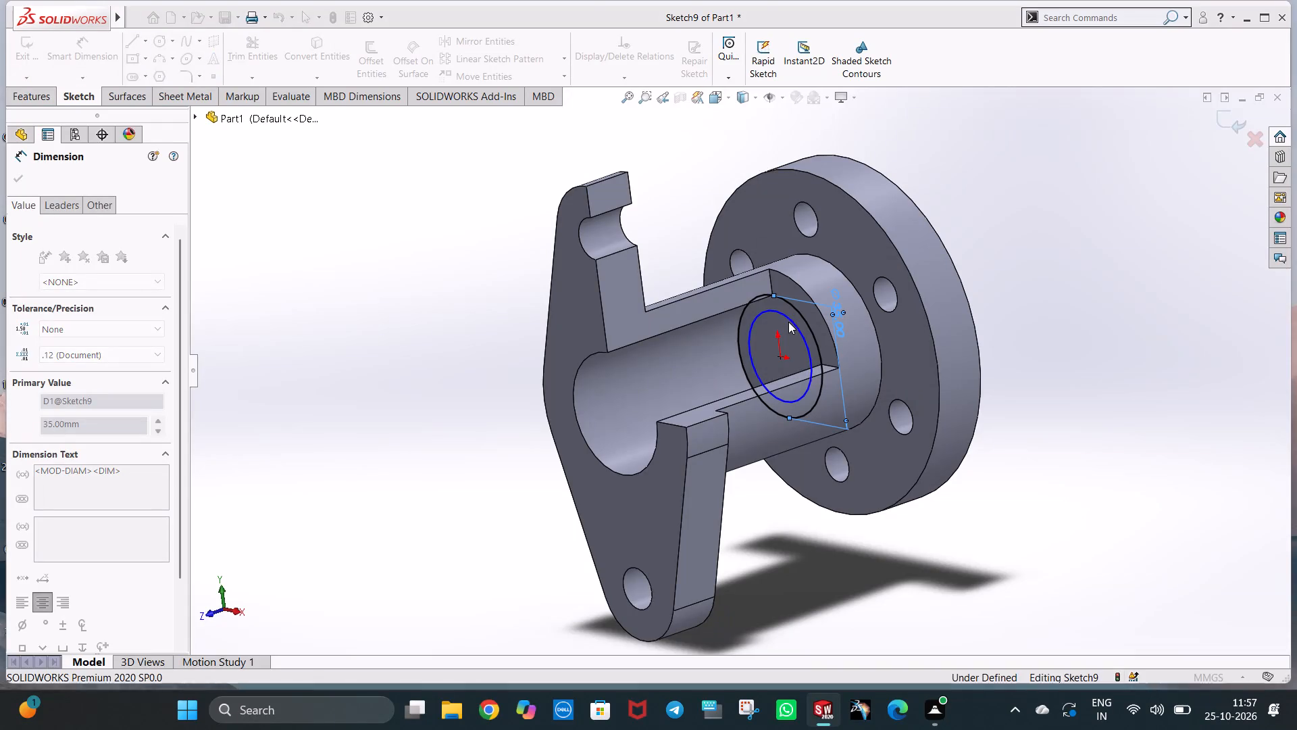
left_click(759, 314)
left_click(705, 344)
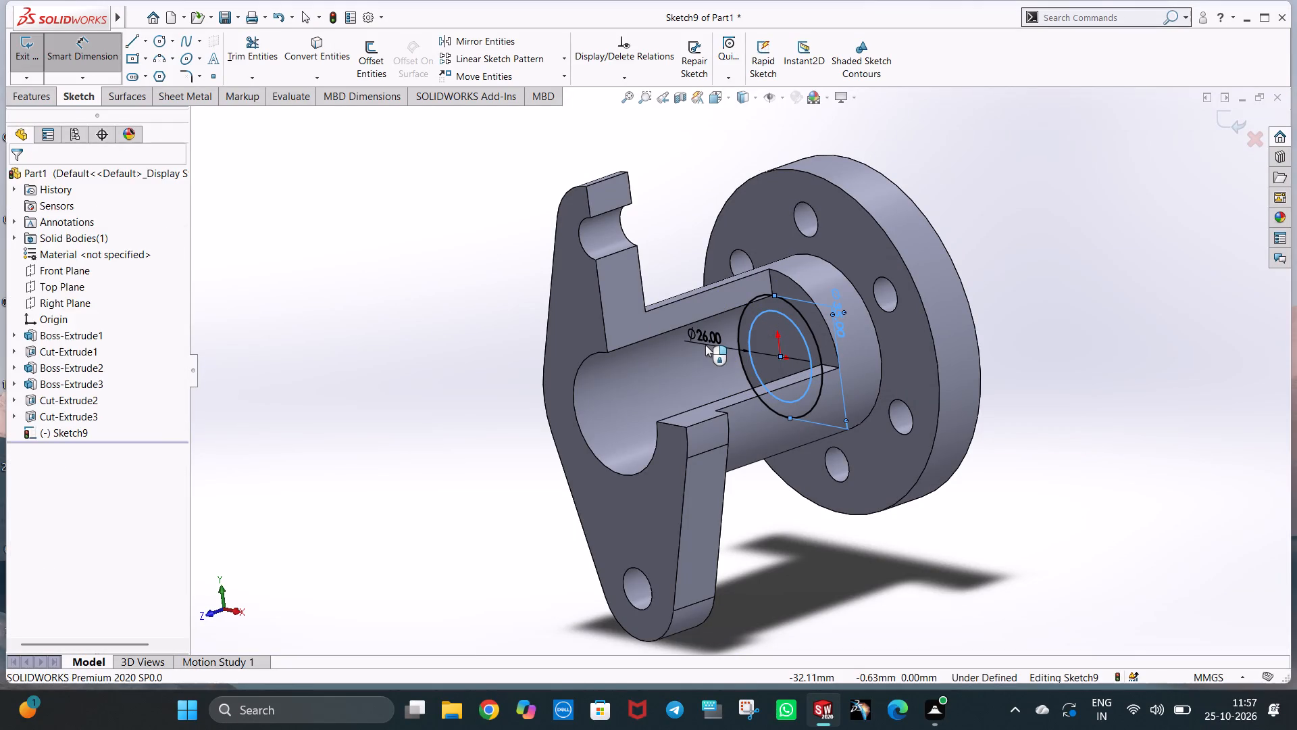
left_click(647, 326)
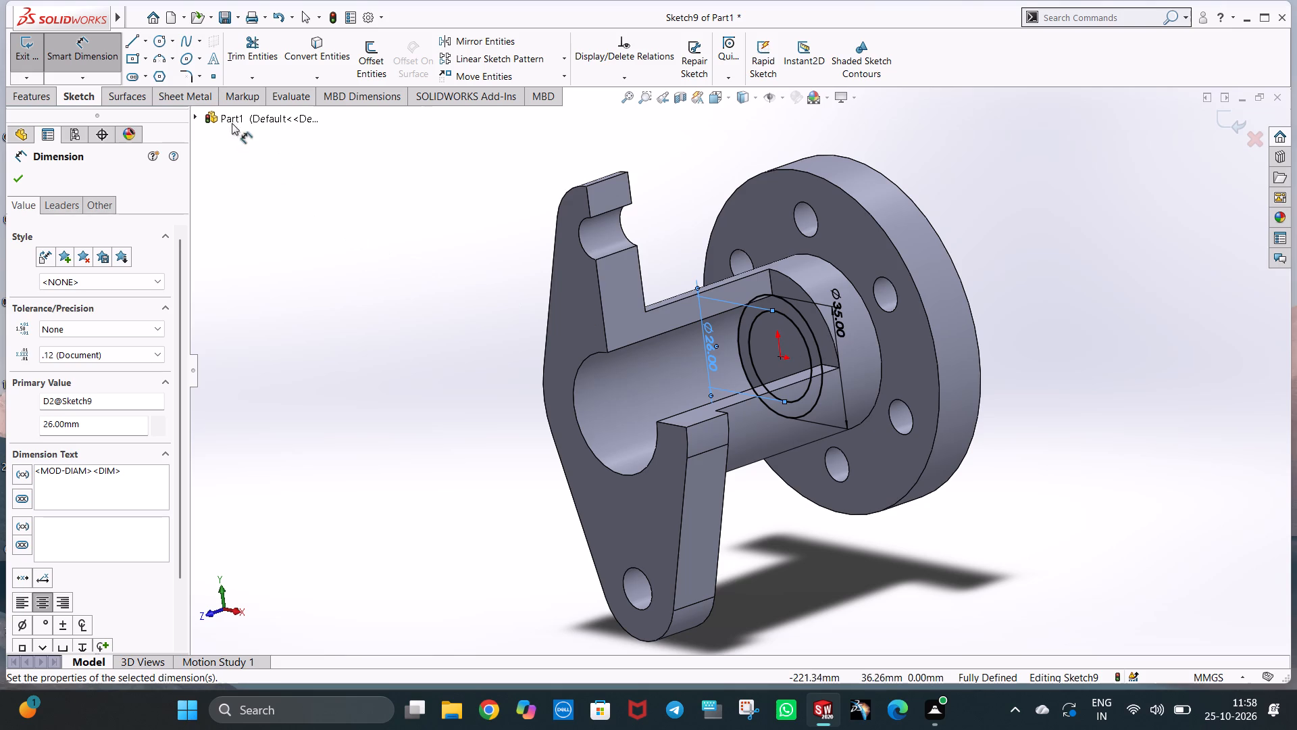
Draw a 17.5 mm vertical line from the outer circle's top to the origin and a 17.5 mm horizontal line to its cutaway-side edge.
left_click(134, 39)
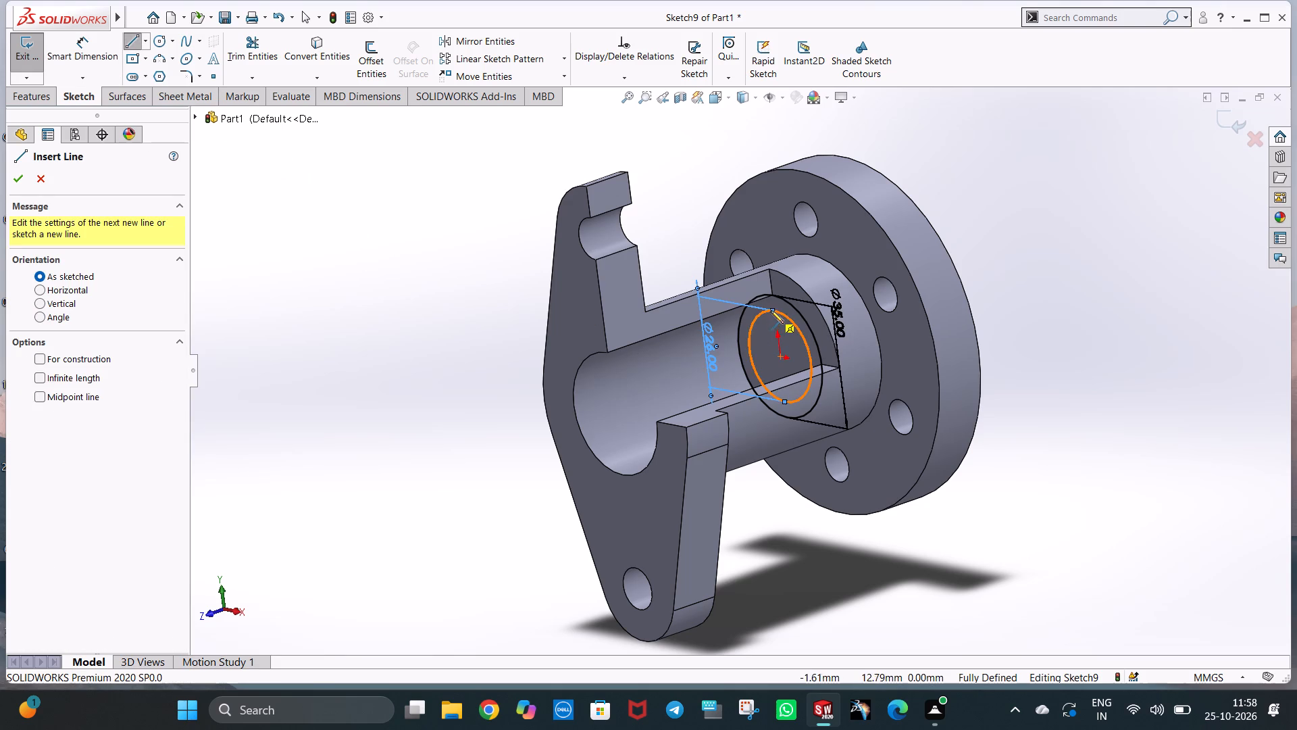
left_click(771, 294)
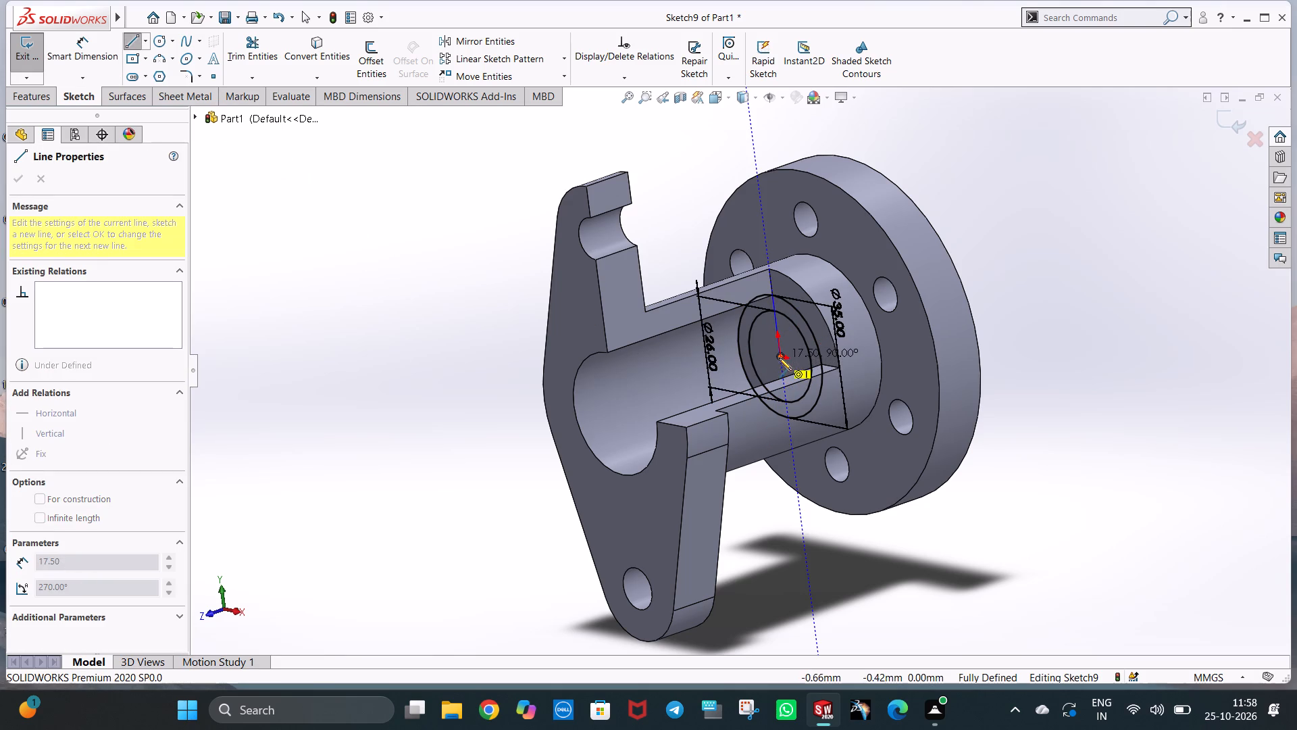
left_click(779, 358)
left_click(821, 363)
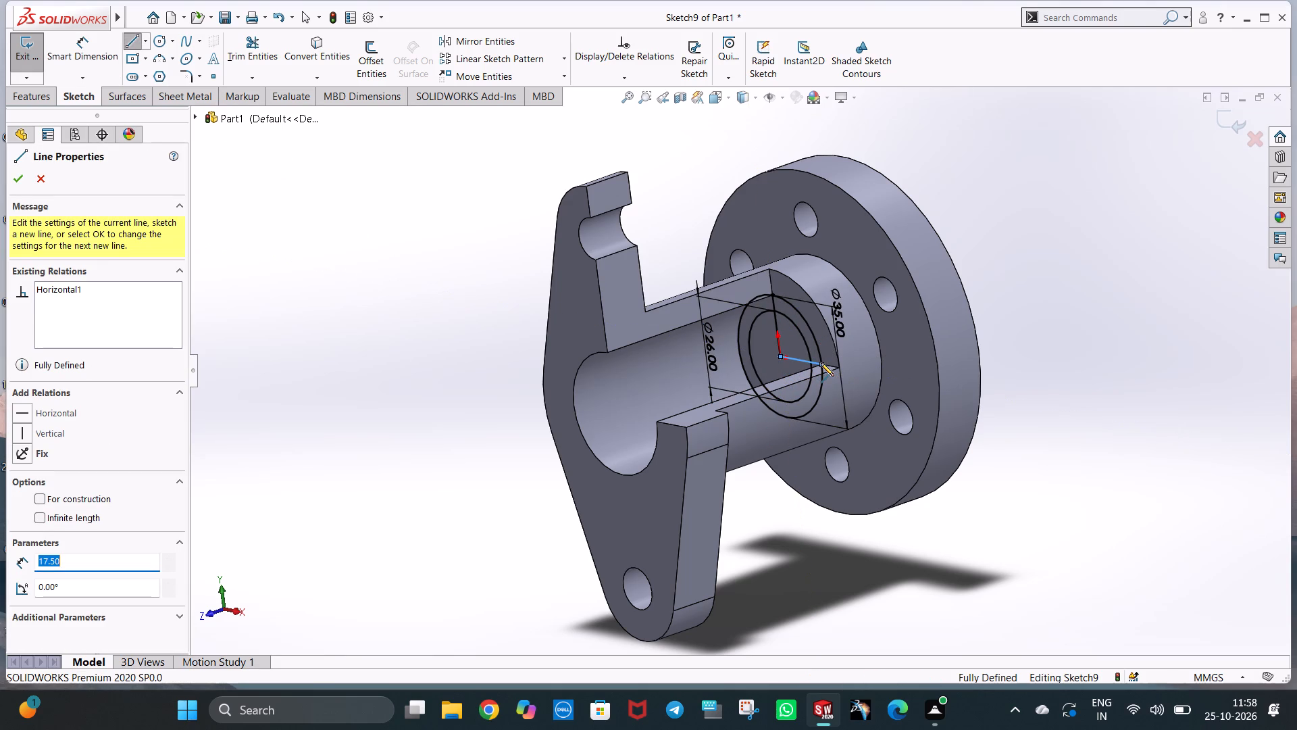
key("Escape")
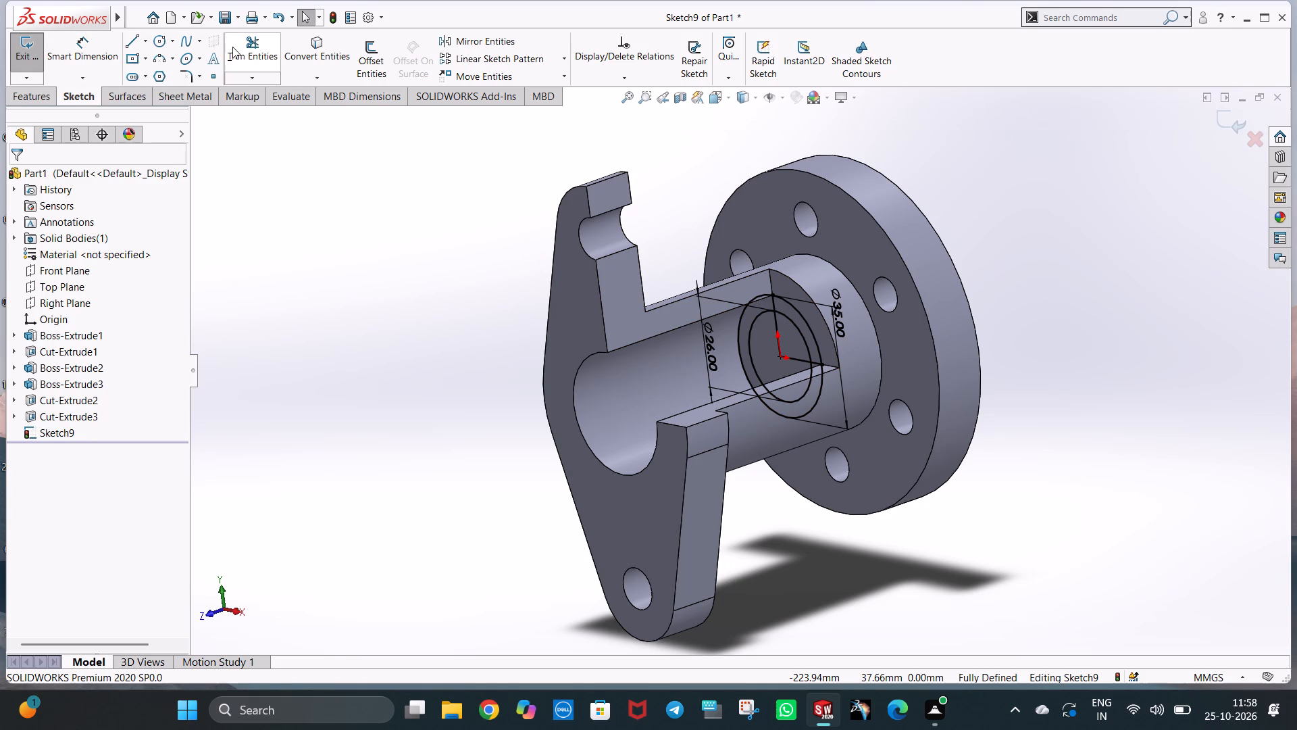
Trim away the quarter arcs of both circles between the vertical and horizontal lines.
left_click(232, 47)
left_click_drag(813, 318, 792, 331)
left_click(1048, 352)
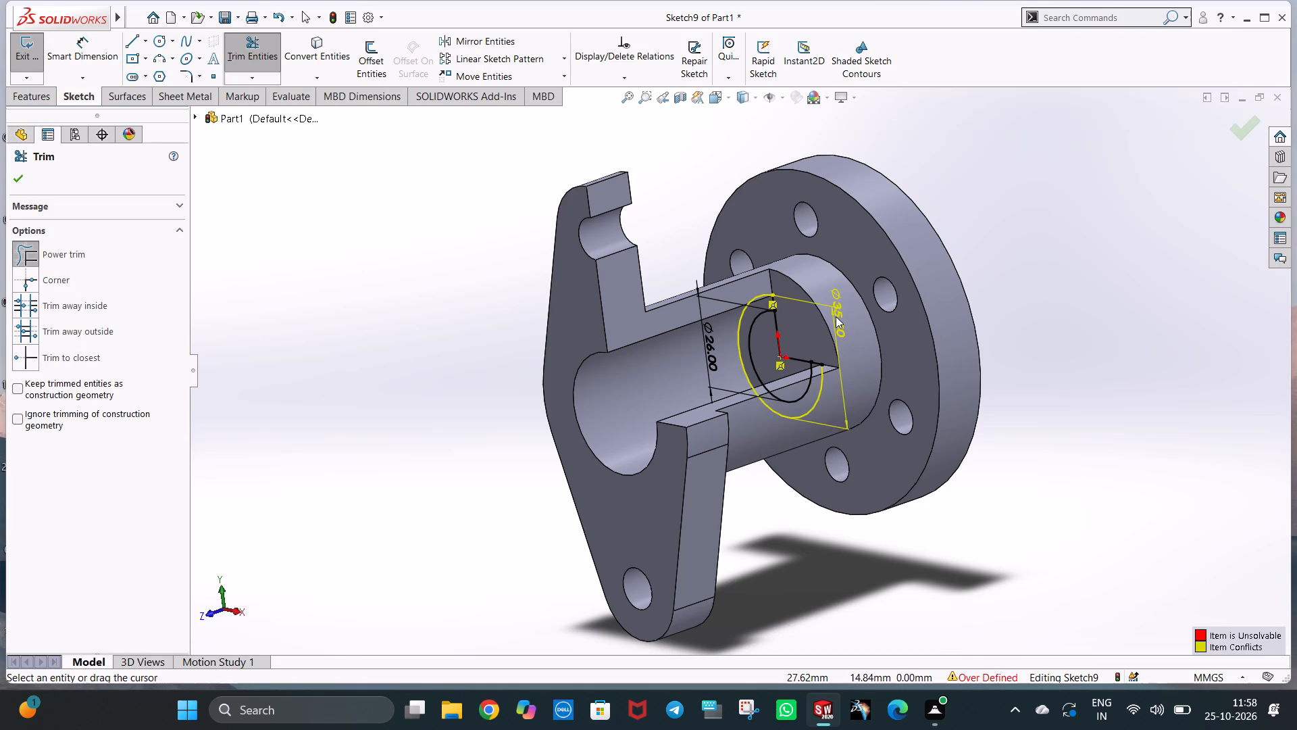
Delete the 35 mm diameter dimension from the outer arc of the ring sketch.
left_click(836, 316)
key("Delete")
left_click(1086, 293)
key("Escape")
key("Escape")
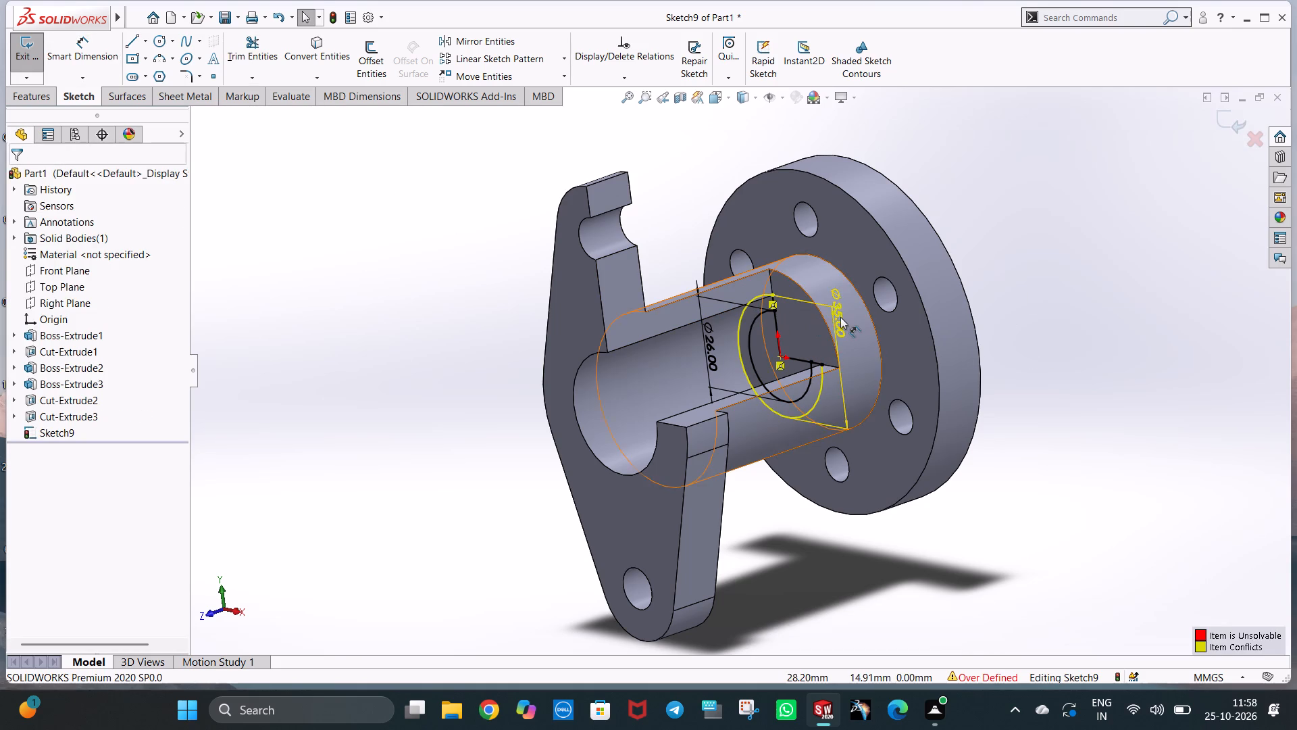
left_click(840, 317)
key("Delete")
left_click(1039, 336)
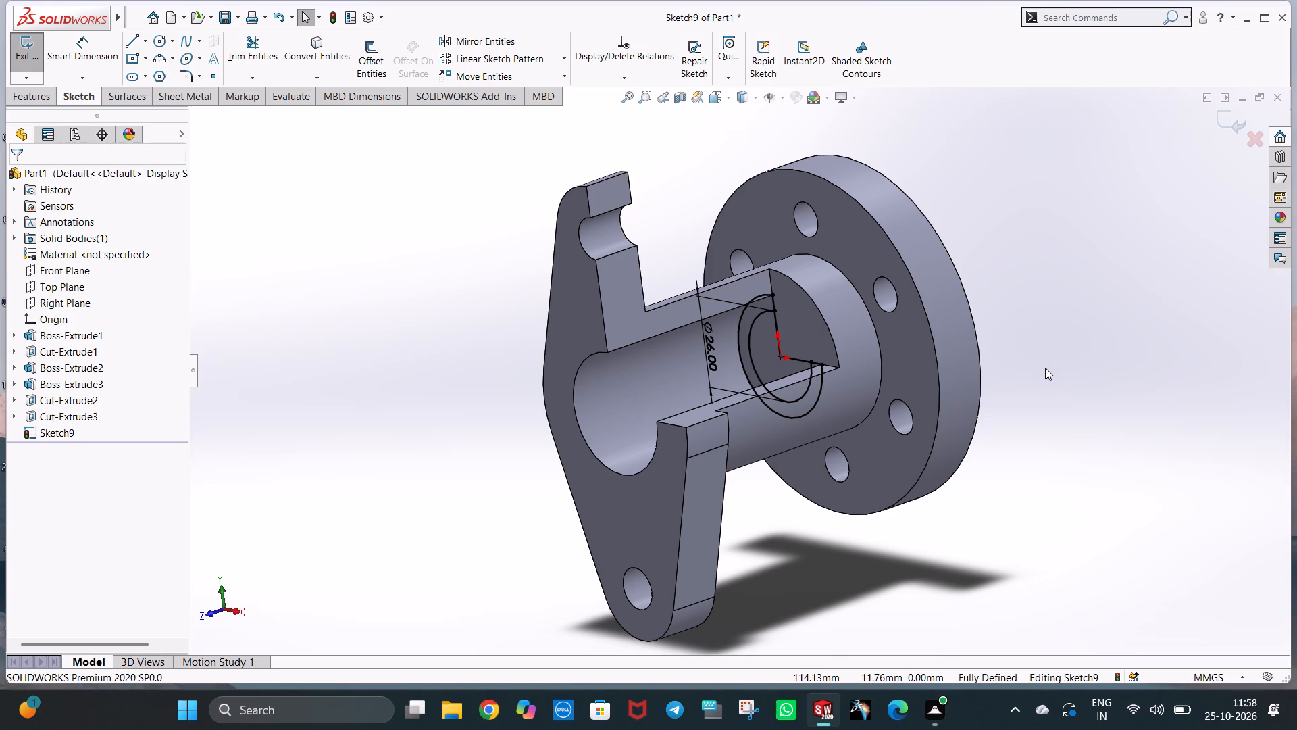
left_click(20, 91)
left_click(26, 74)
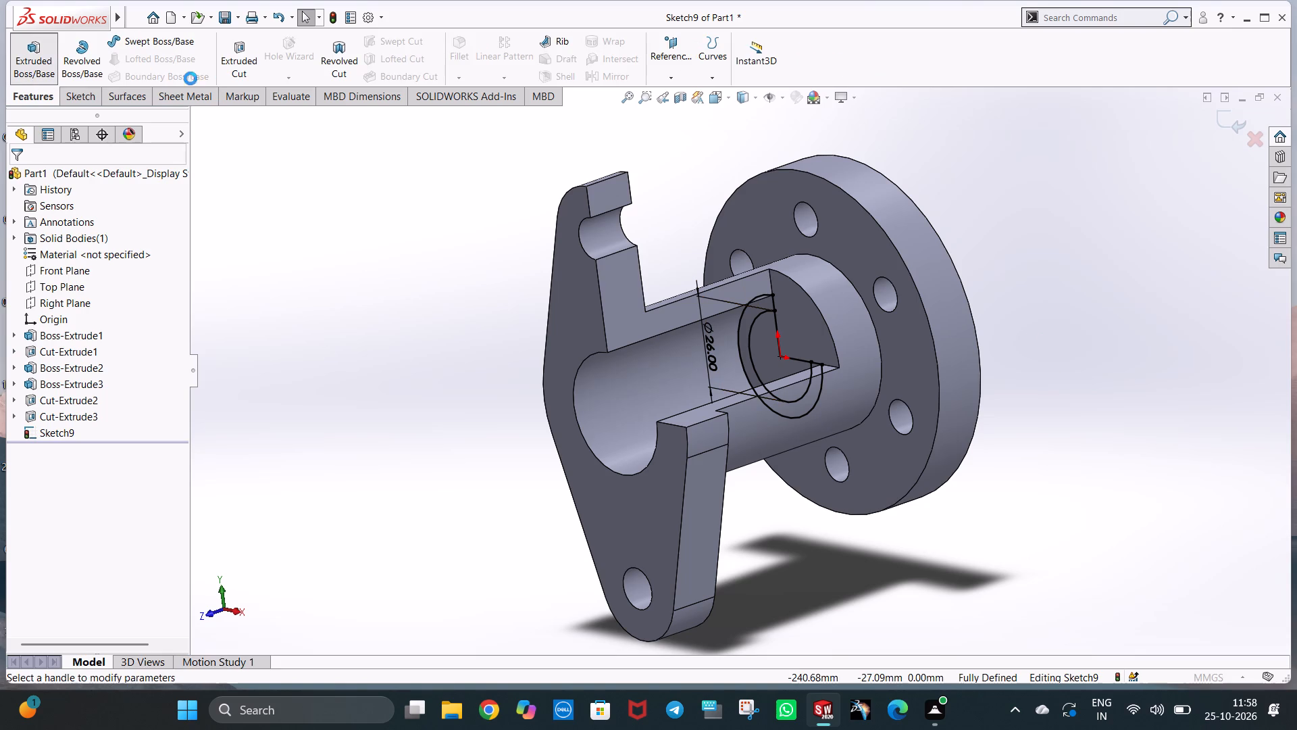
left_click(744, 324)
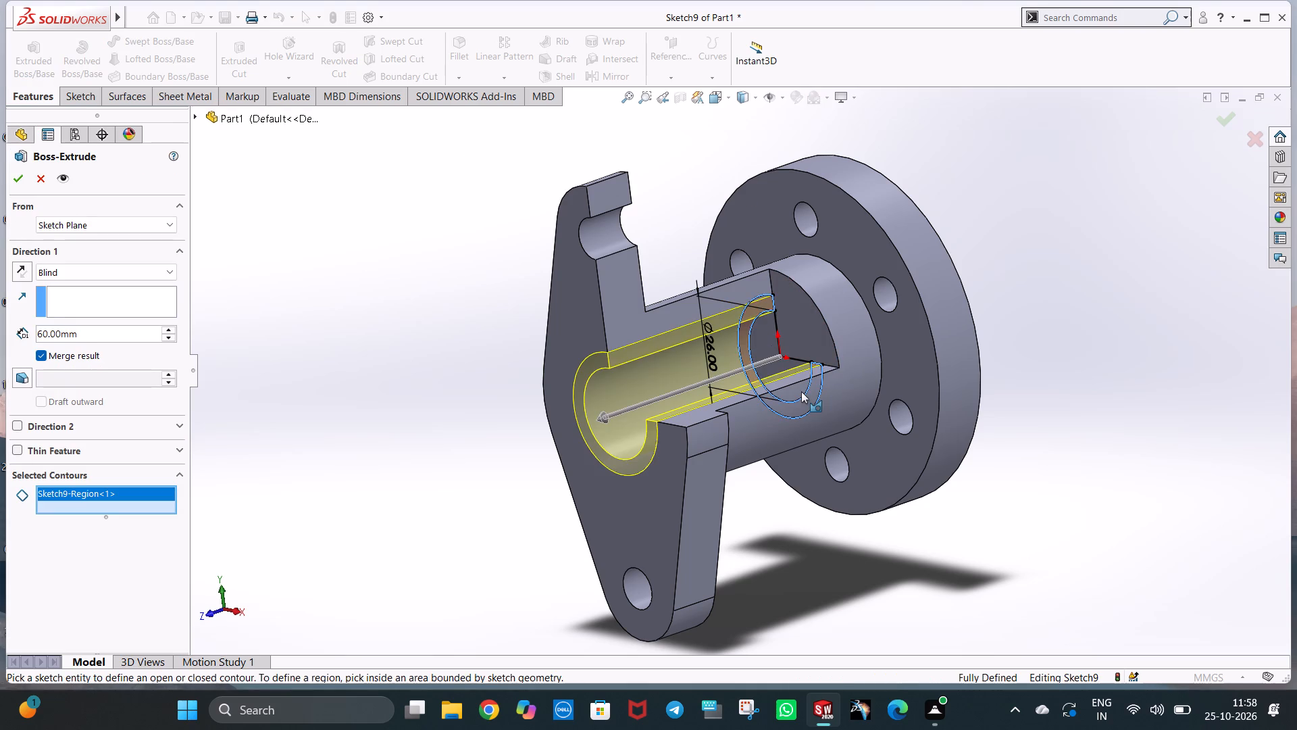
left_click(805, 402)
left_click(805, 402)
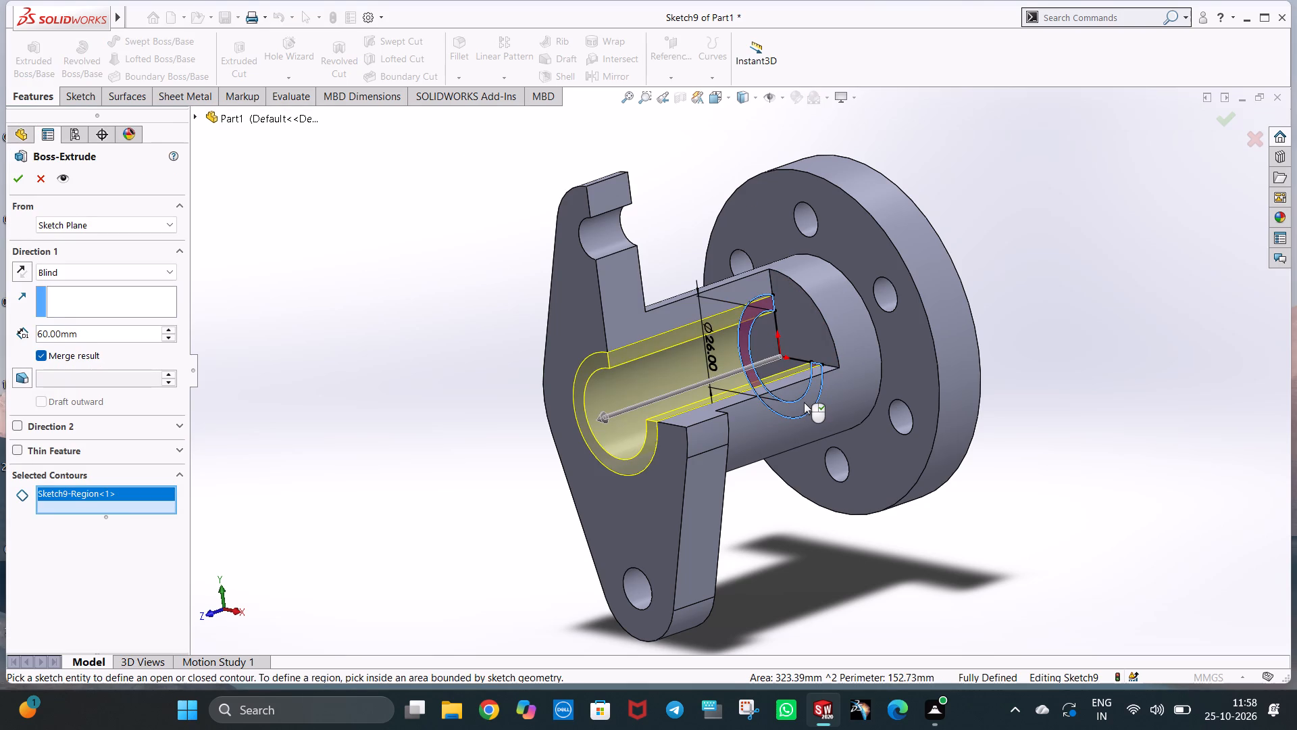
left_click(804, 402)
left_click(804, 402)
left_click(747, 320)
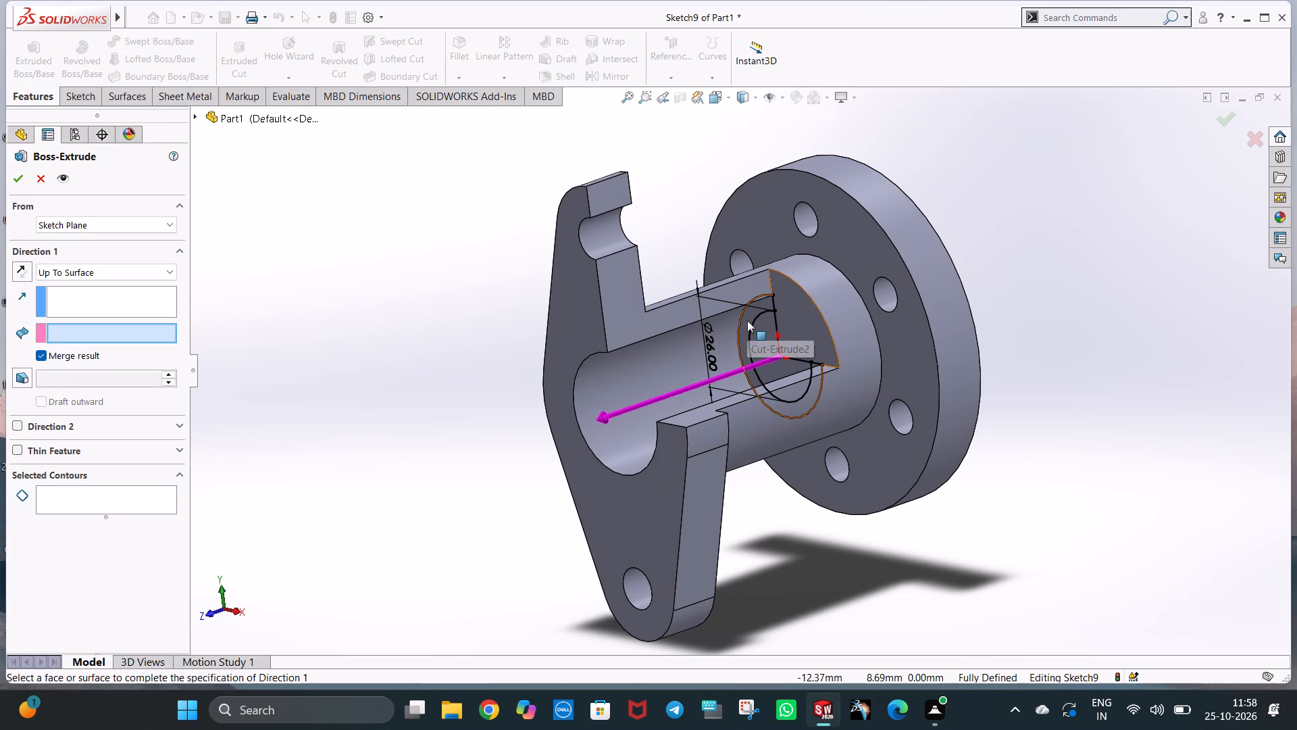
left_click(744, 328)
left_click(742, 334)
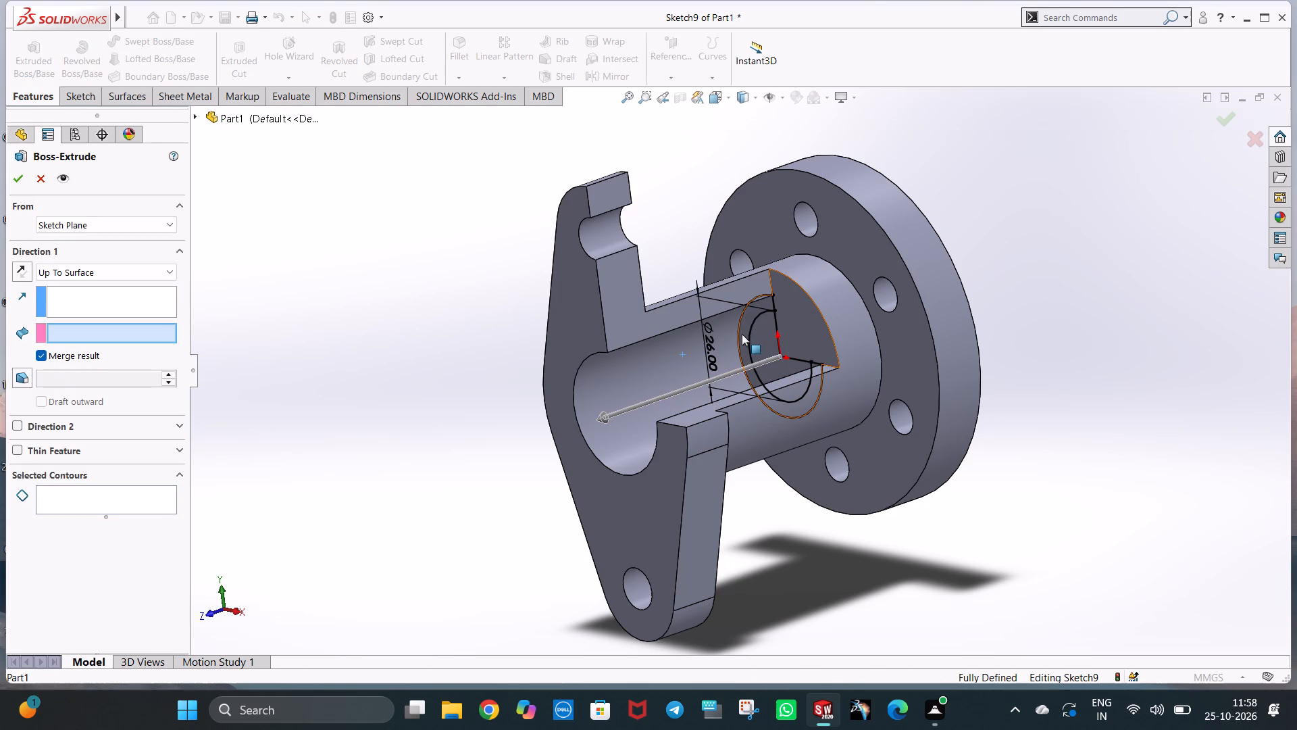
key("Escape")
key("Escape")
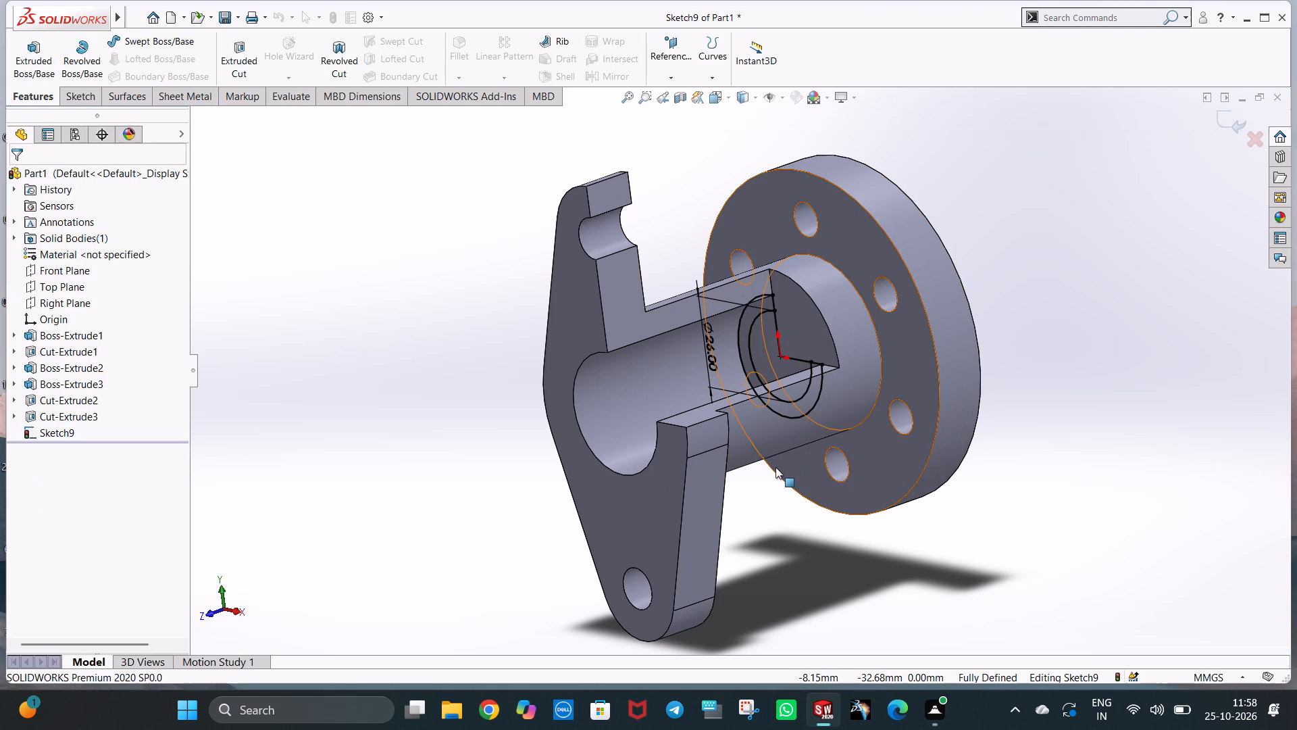
Extrude the trimmed ring region between the two arcs as a 30 mm blind boss inside the bore.
middle_click_drag(775, 467, 838, 422)
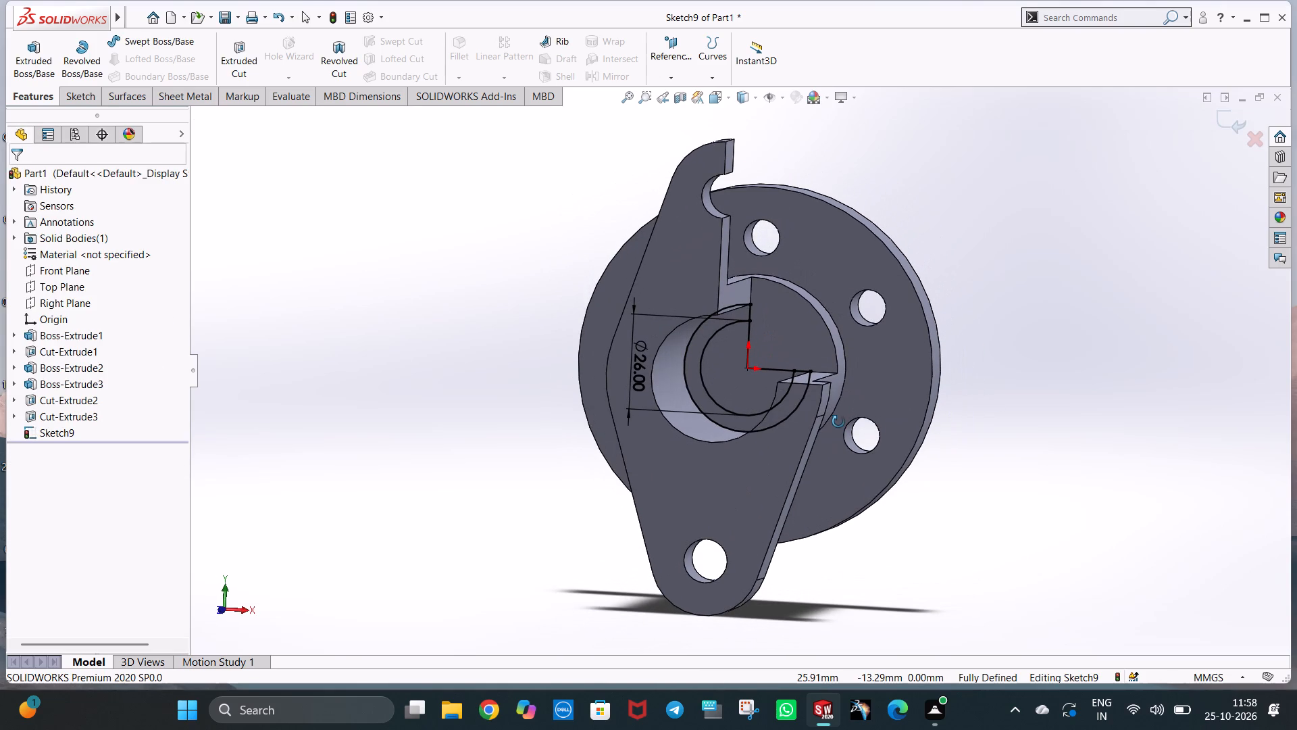
middle_click_drag(838, 422, 838, 422)
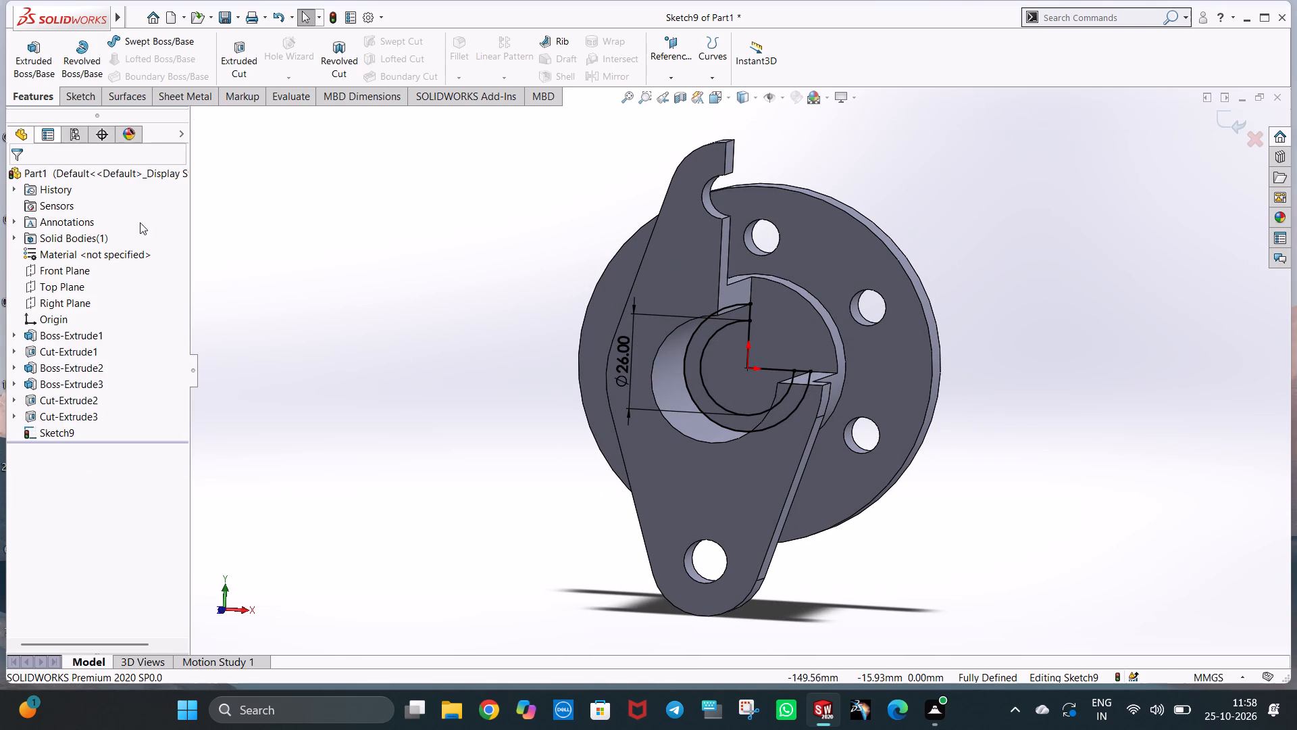
left_click(45, 58)
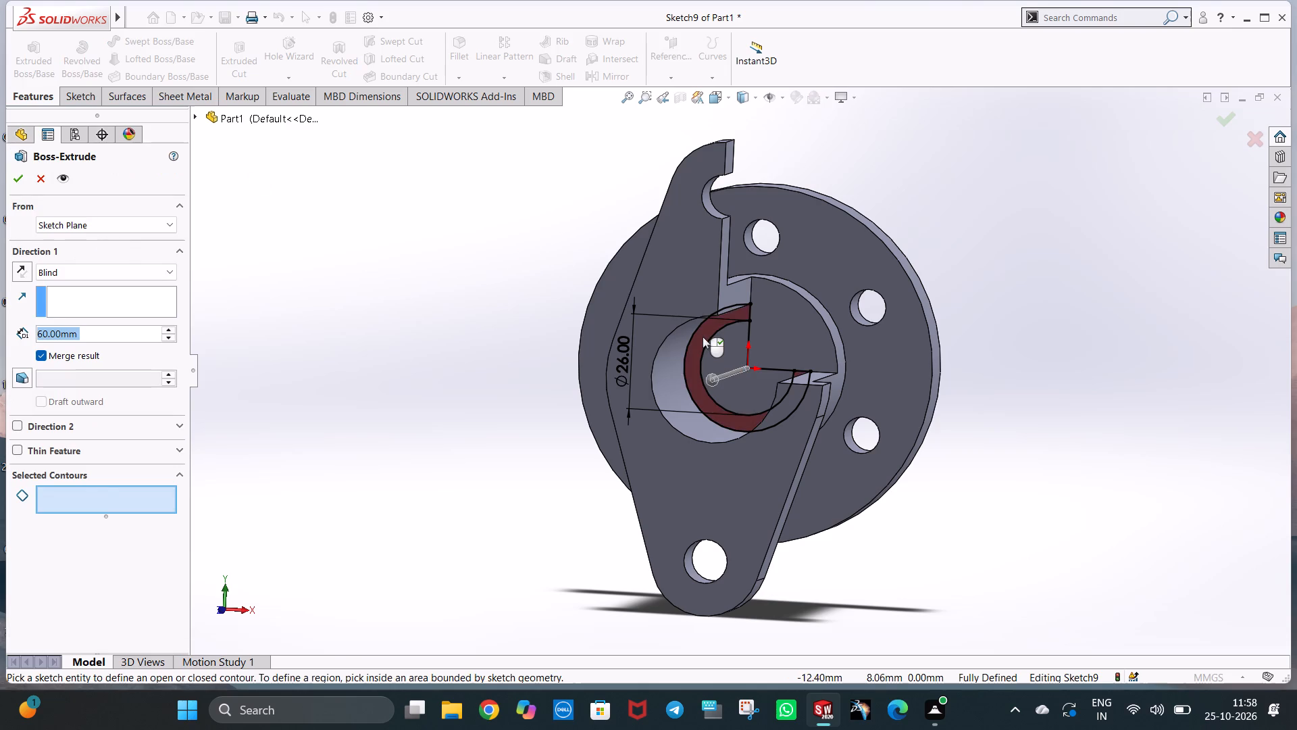
left_click(699, 339)
middle_click_drag(748, 491, 761, 486)
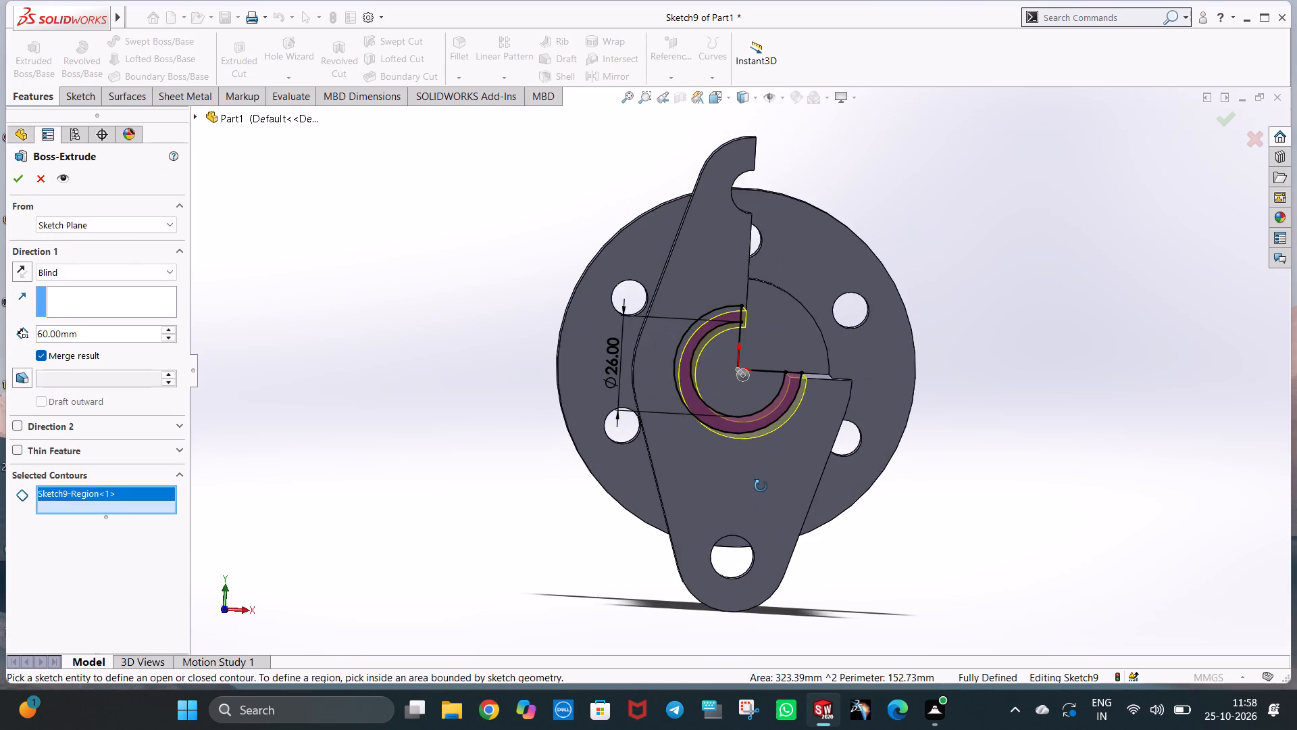
middle_click_drag(761, 486, 633, 519)
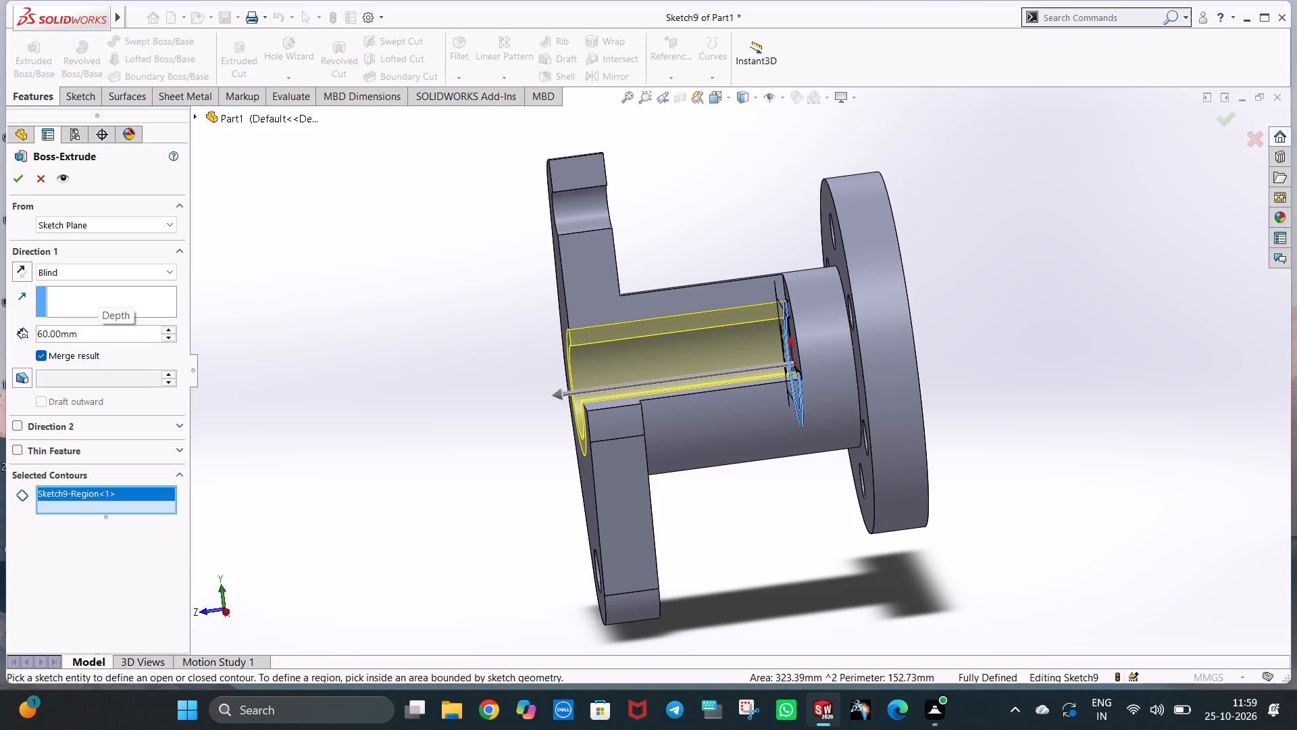
left_click_drag(77, 339, 40, 343)
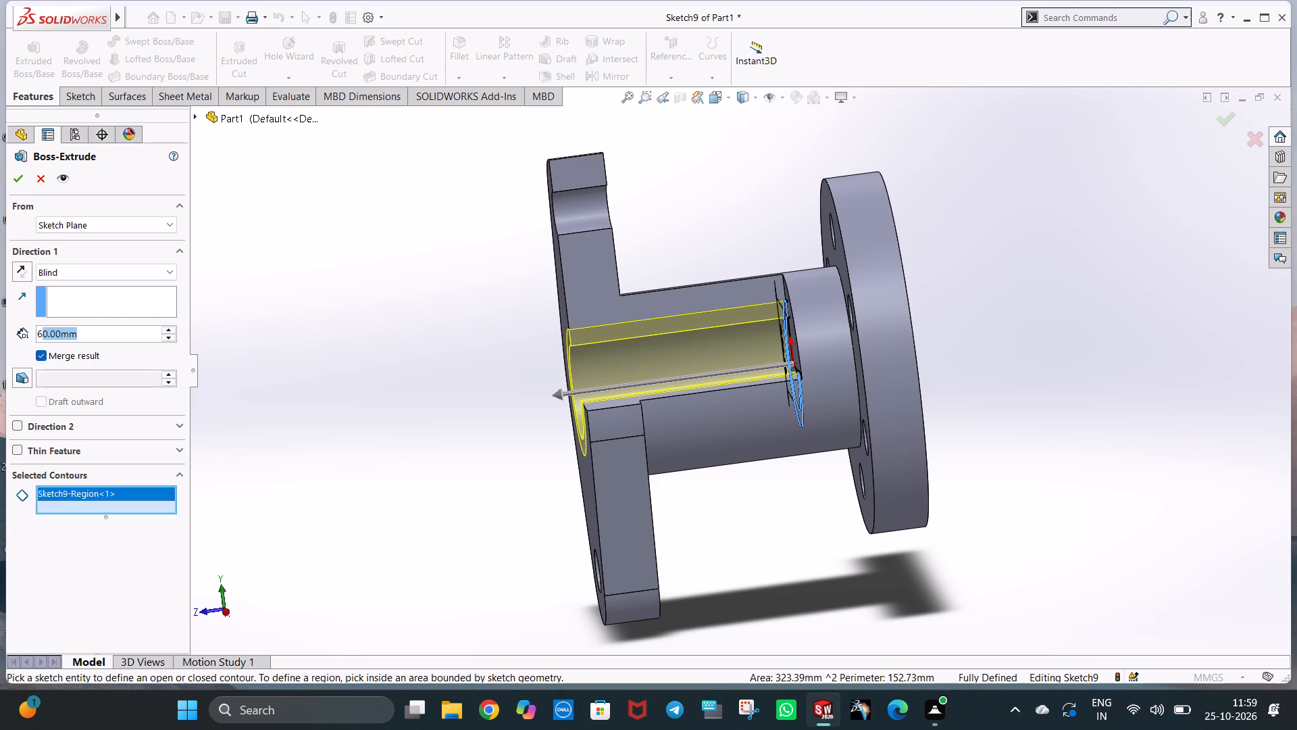
left_click_drag(40, 343, 34, 344)
type("30")
key("Return")
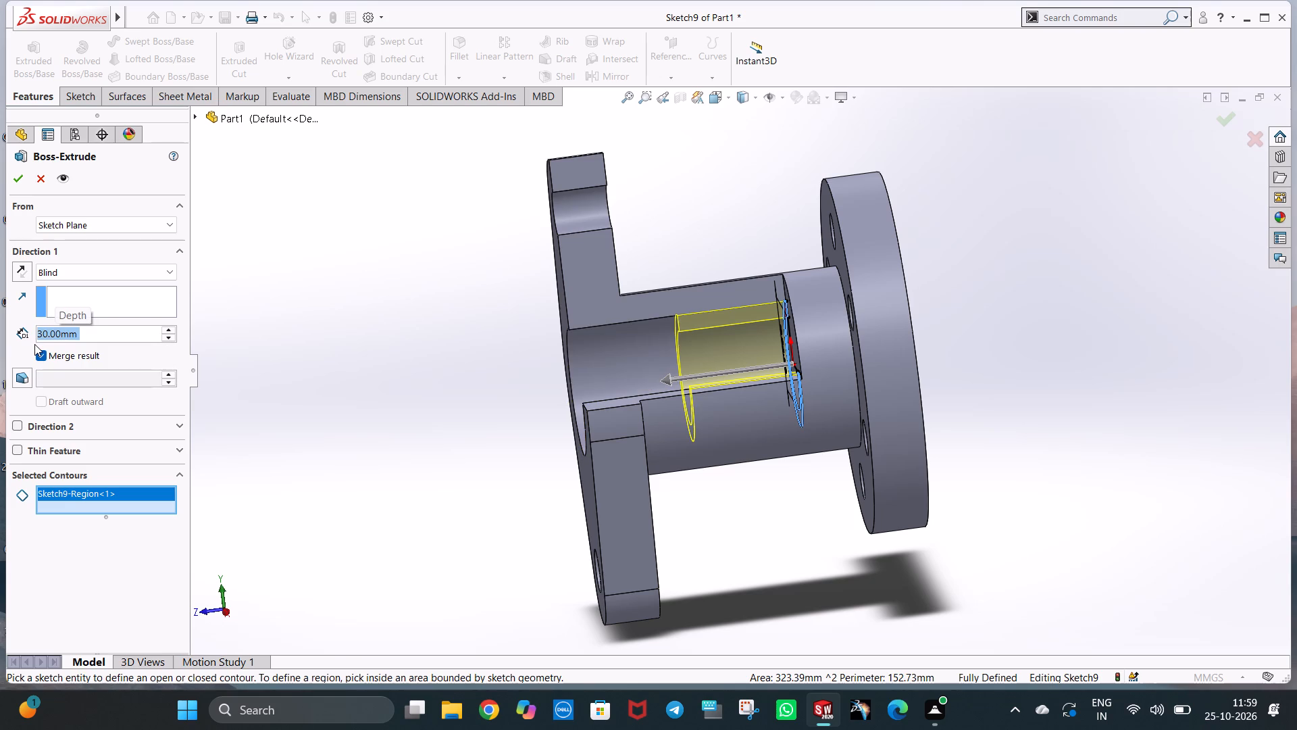
middle_click_drag(365, 484, 389, 485)
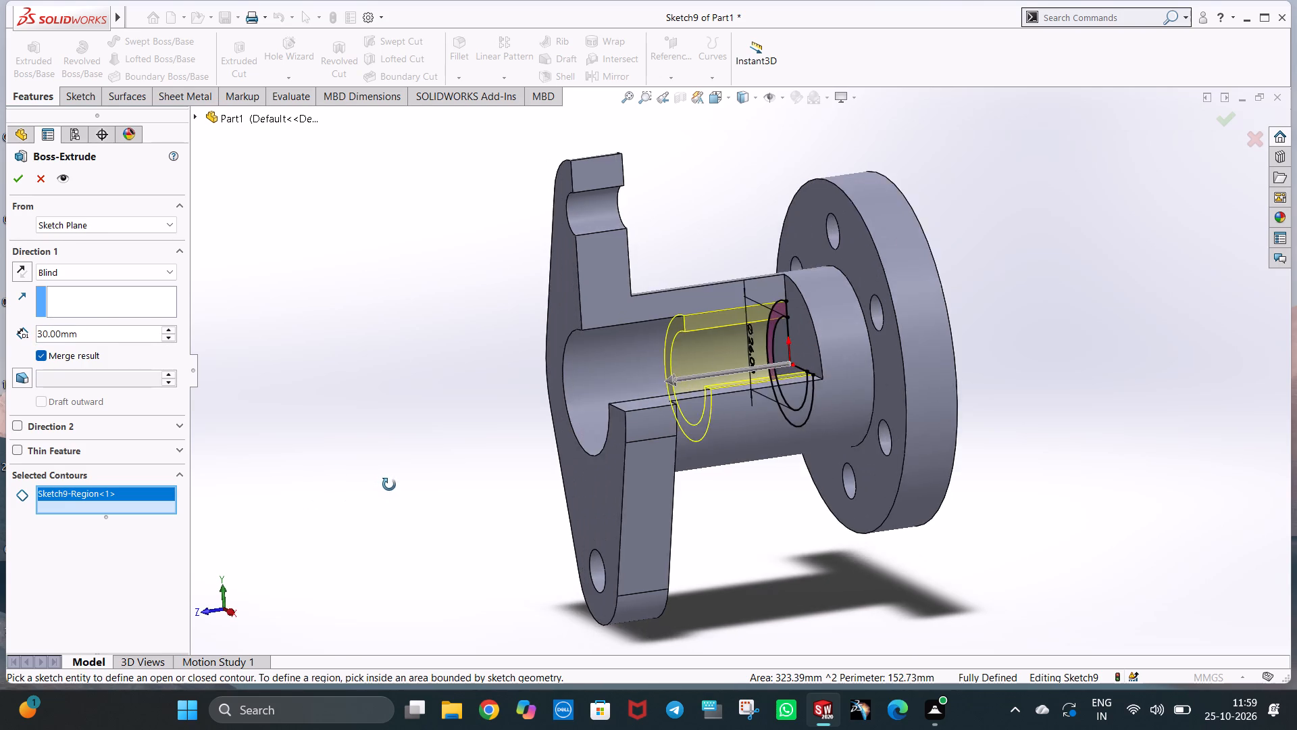
middle_click_drag(389, 485, 424, 491)
left_click(17, 183)
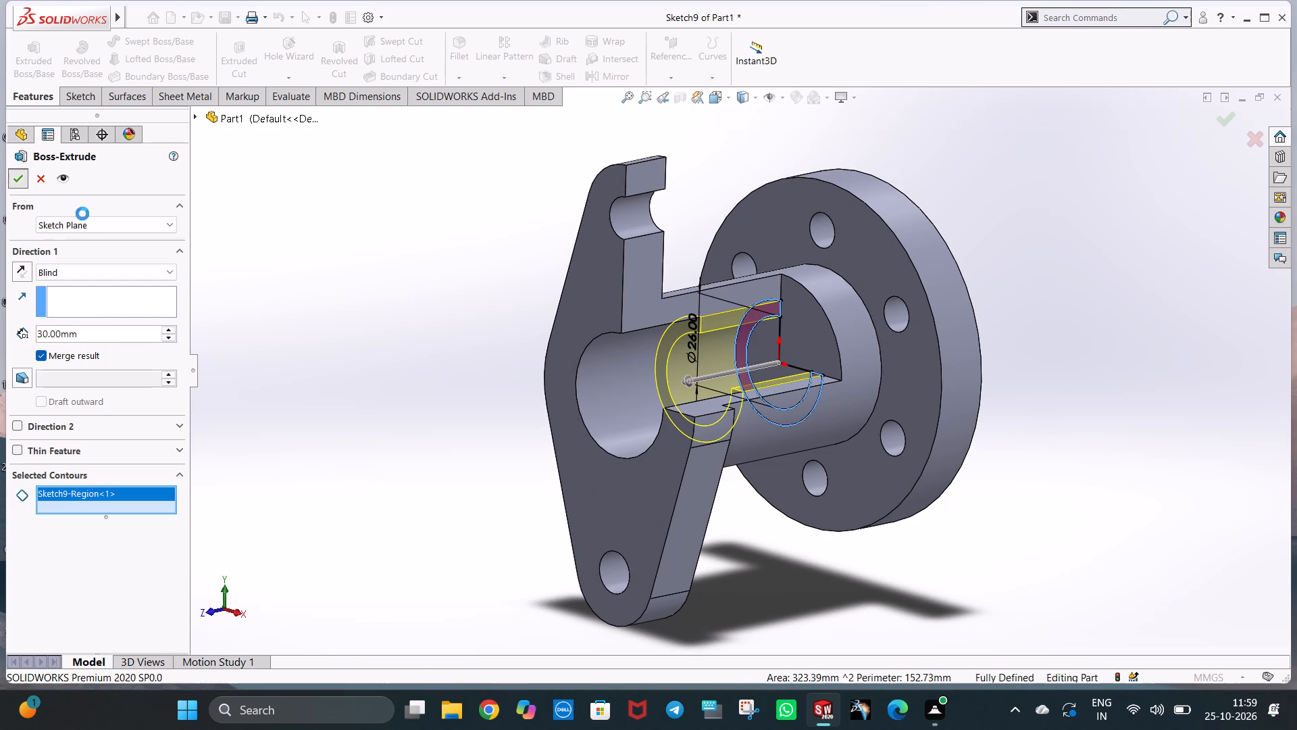
left_click(1039, 486)
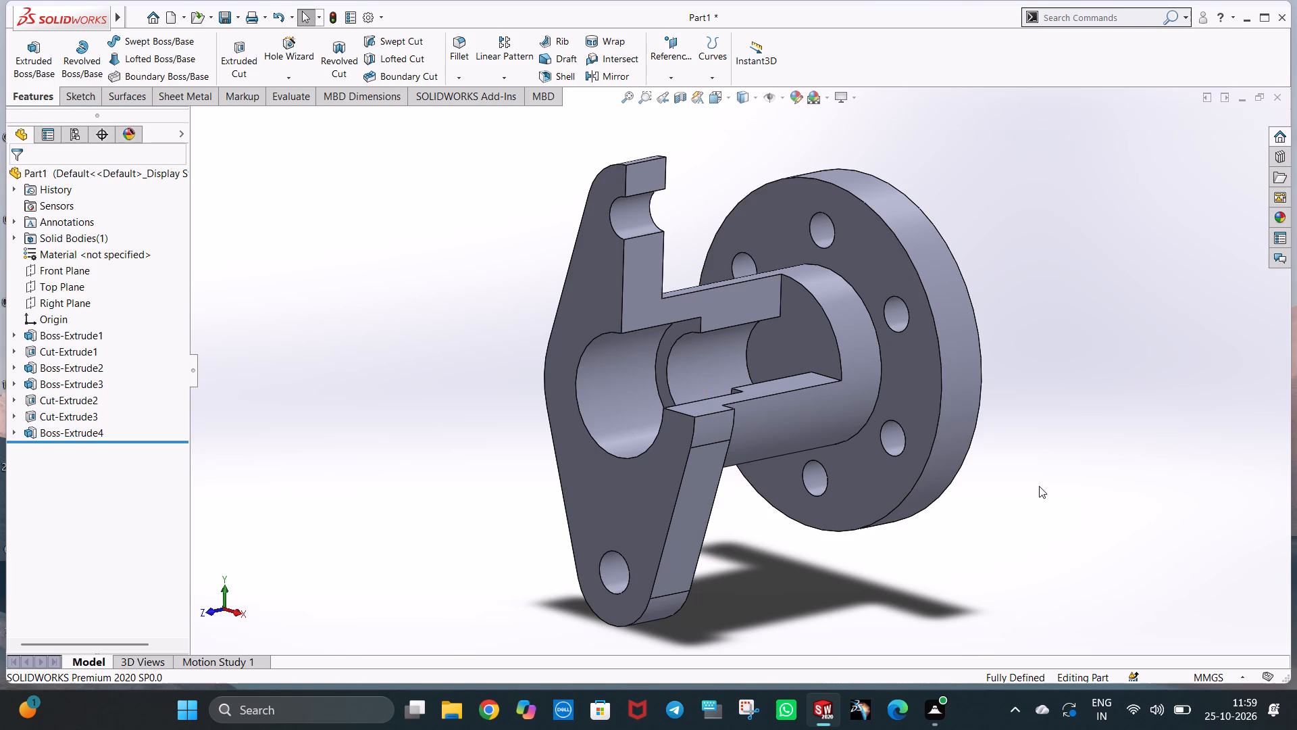
Sketch a 13 mm radius circle centred on the origin, on the flat face at the inner end of the cutaway.
middle_click_drag(913, 535, 923, 525)
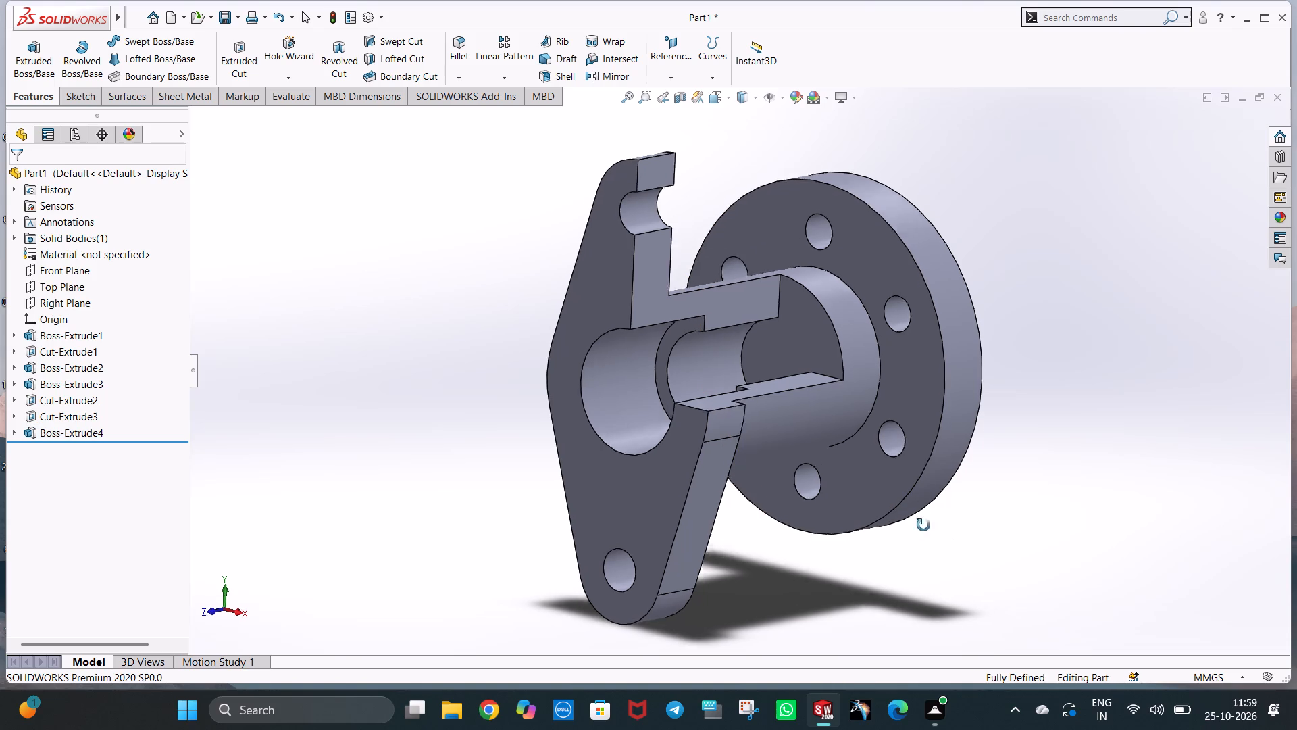
middle_click_drag(923, 525, 946, 560)
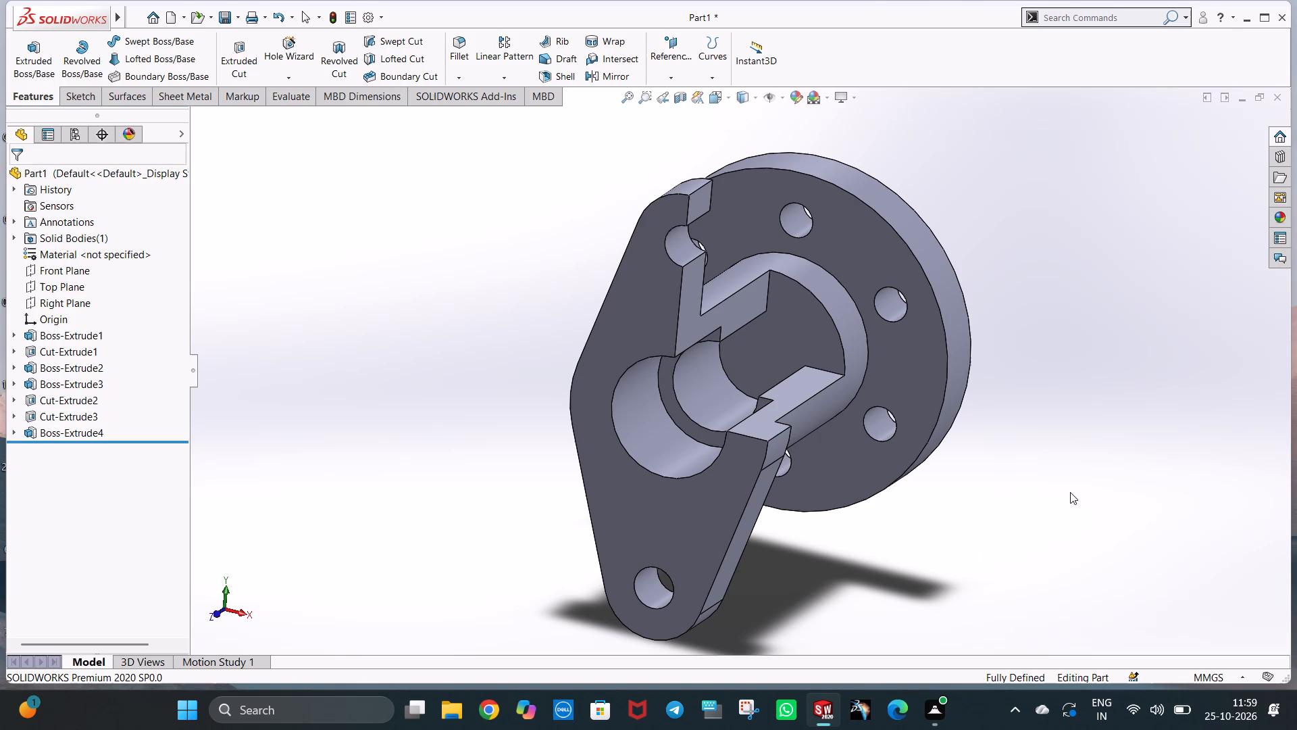
middle_click_drag(834, 564, 785, 494)
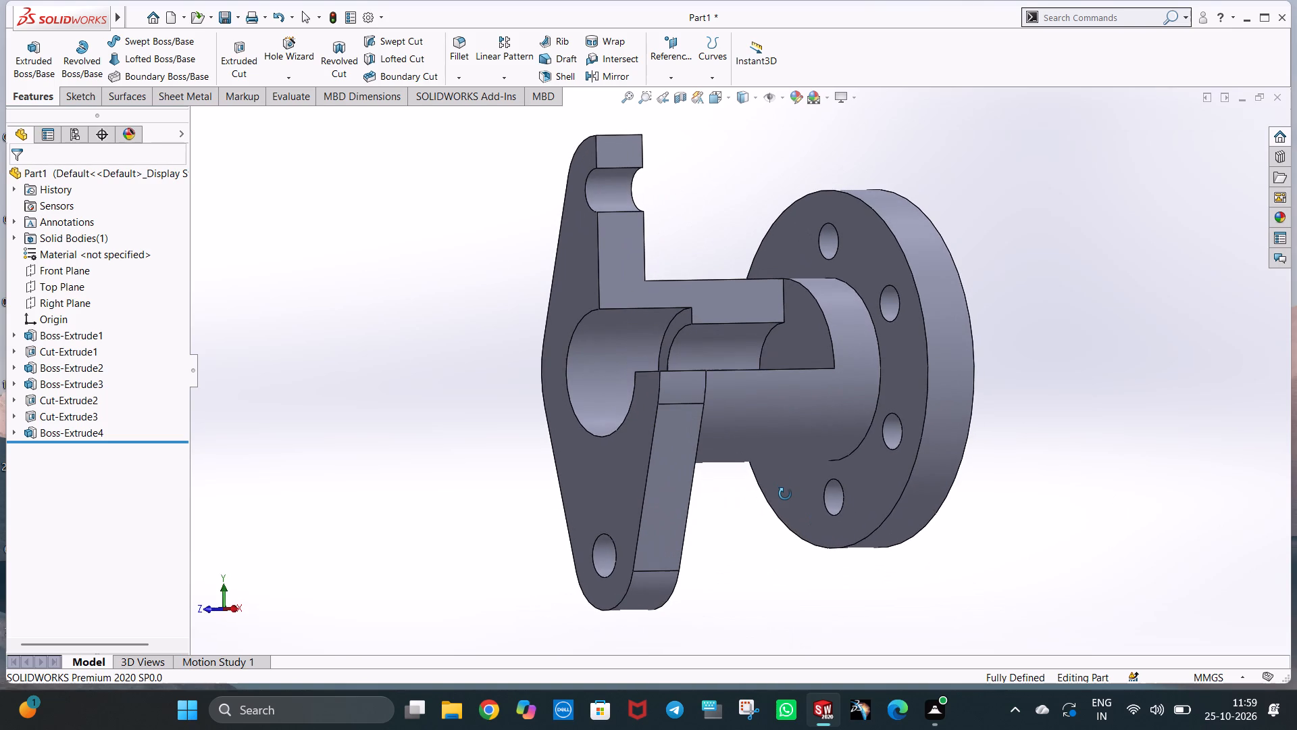
middle_click_drag(785, 494, 789, 516)
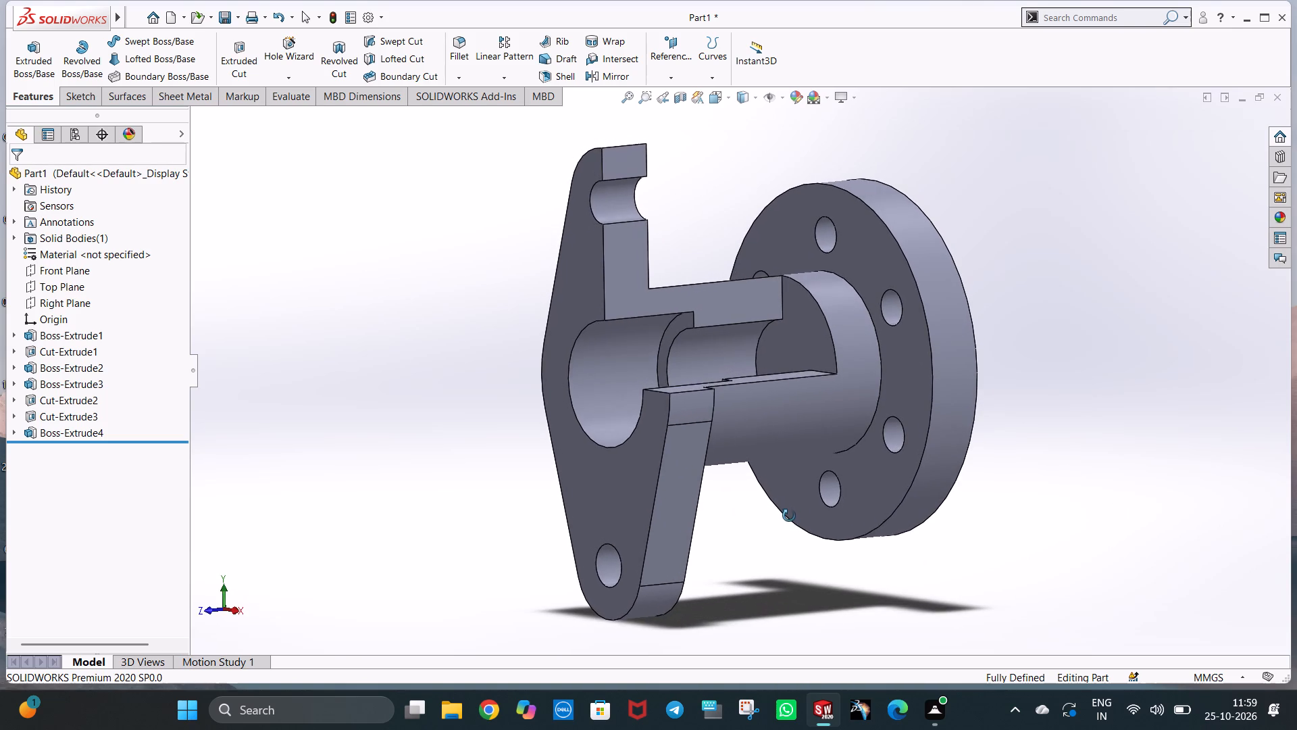
middle_click_drag(789, 516, 863, 511)
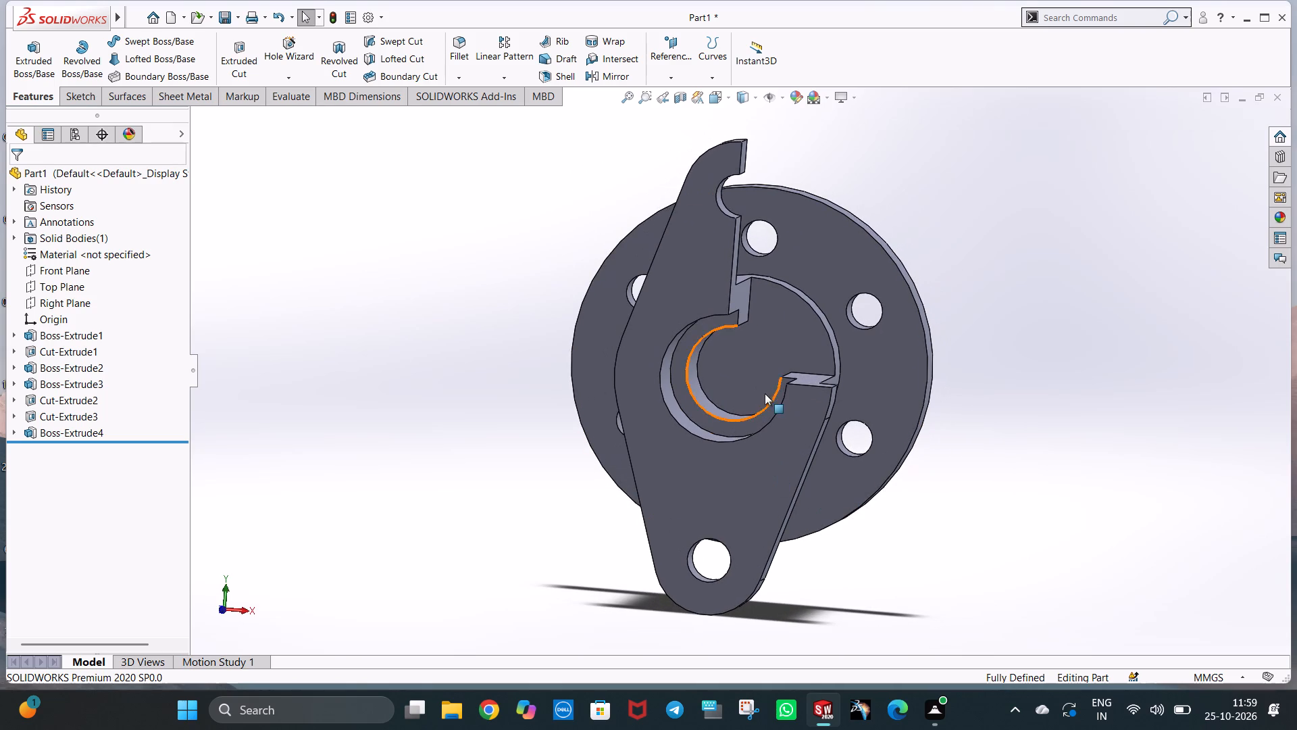
right_click(765, 393)
left_click(793, 373)
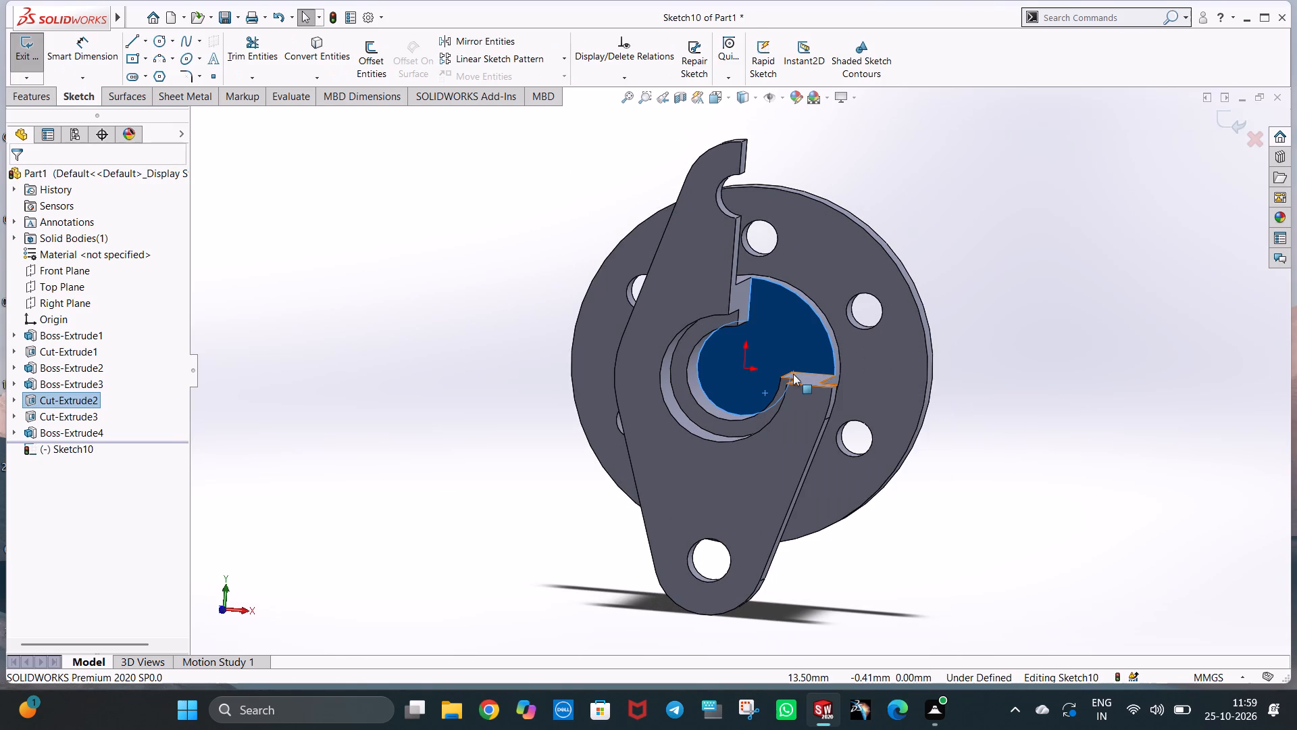
key("ctrl+8")
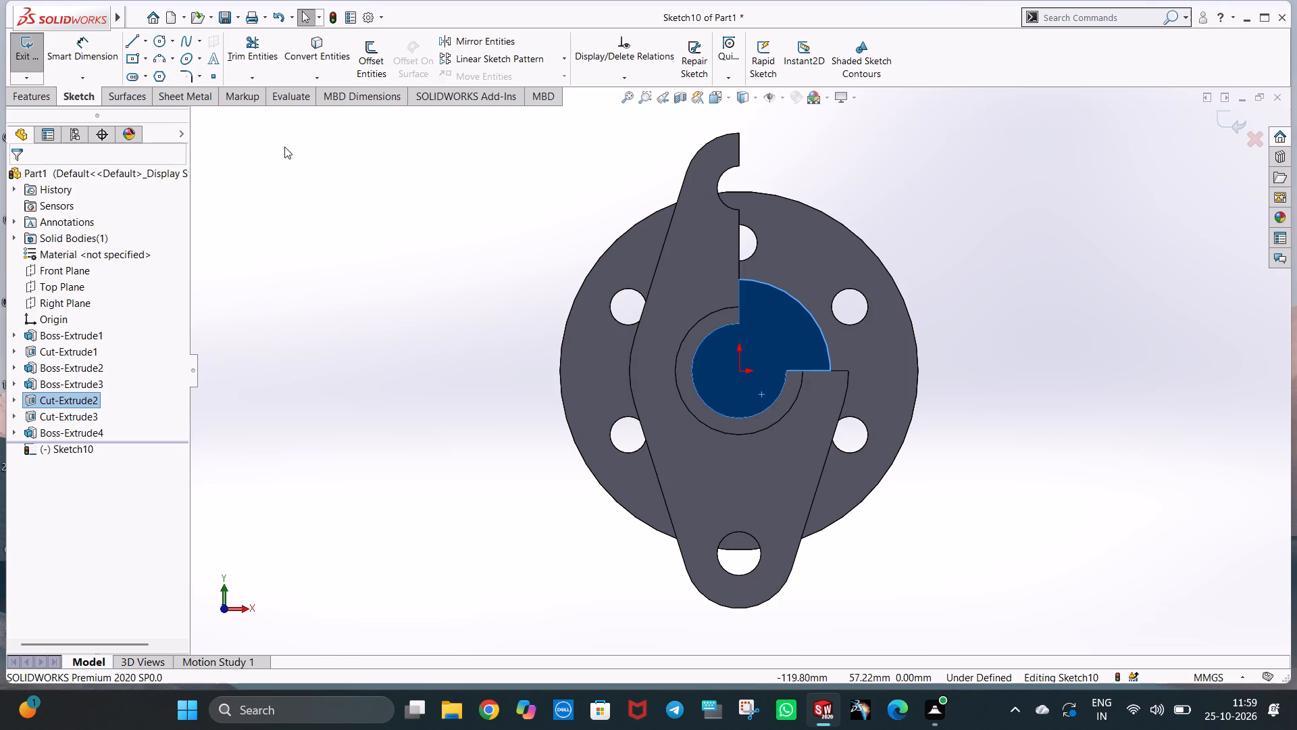
left_click(158, 43)
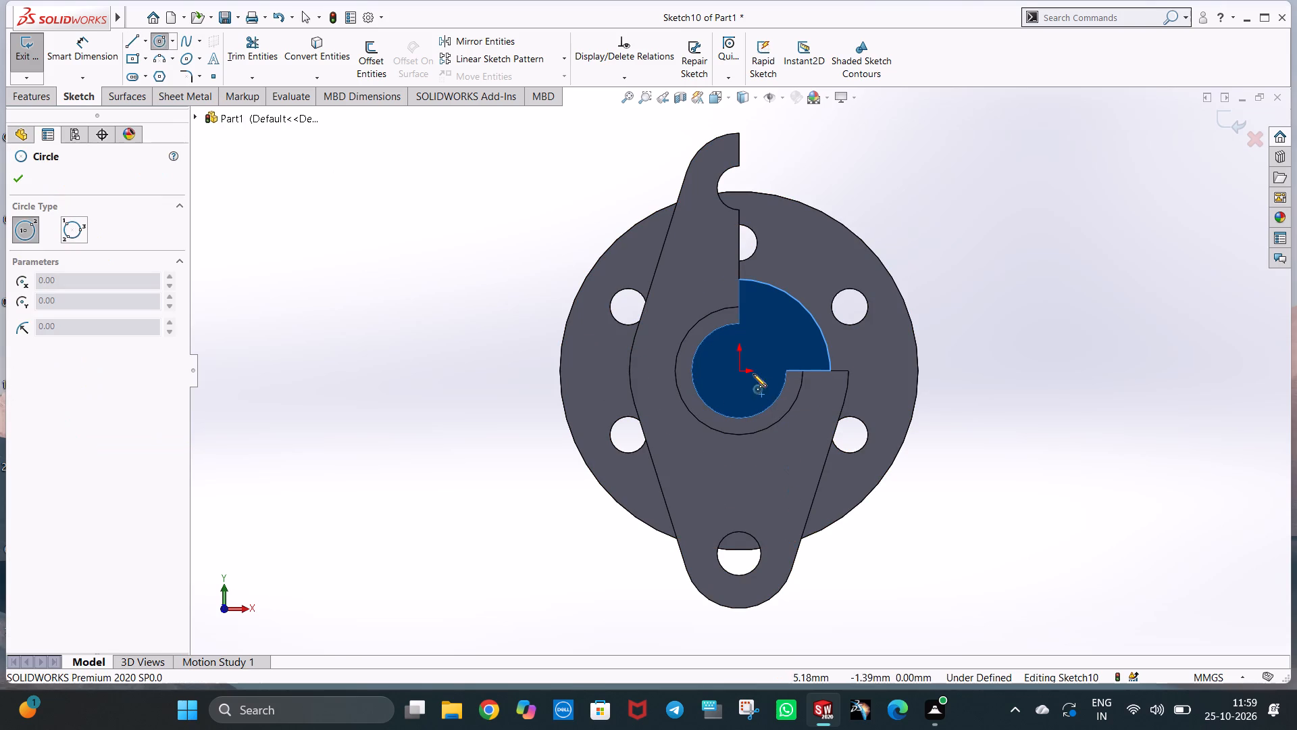
left_click(738, 372)
left_click(758, 416)
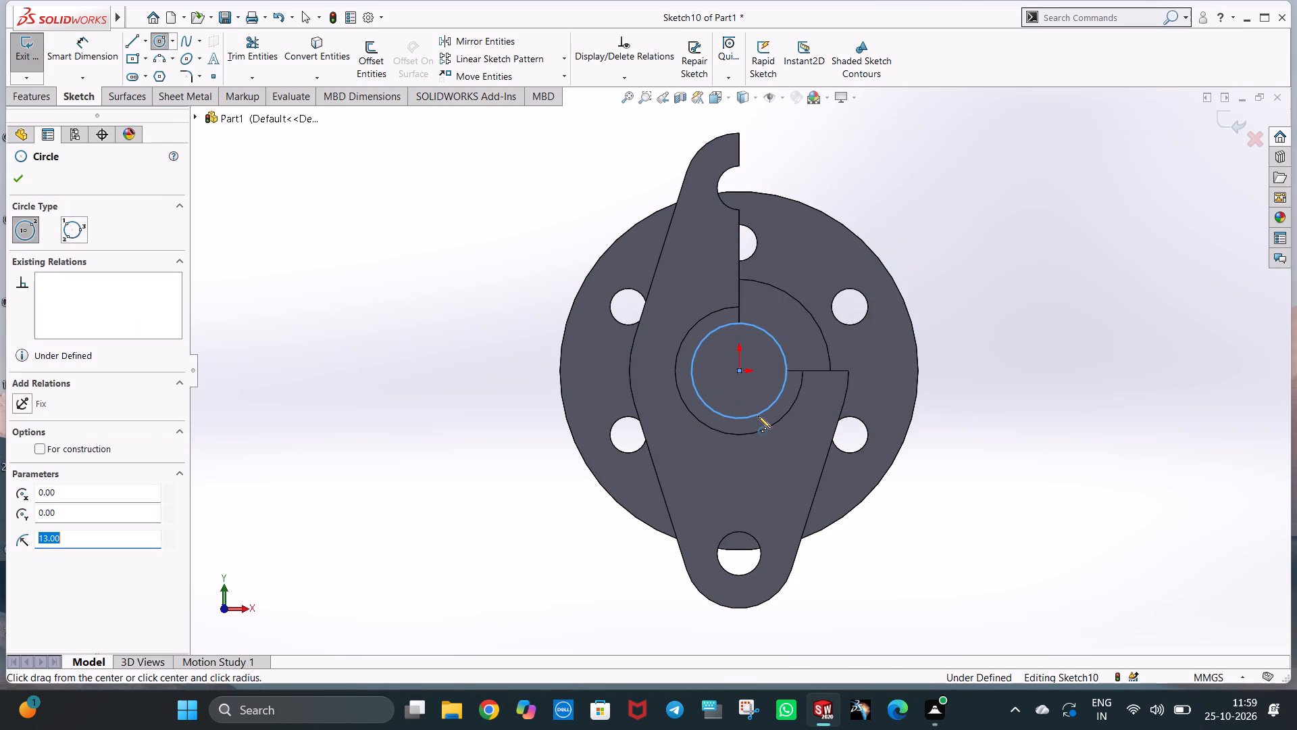
key("Escape")
key("Escape")
left_click(986, 364)
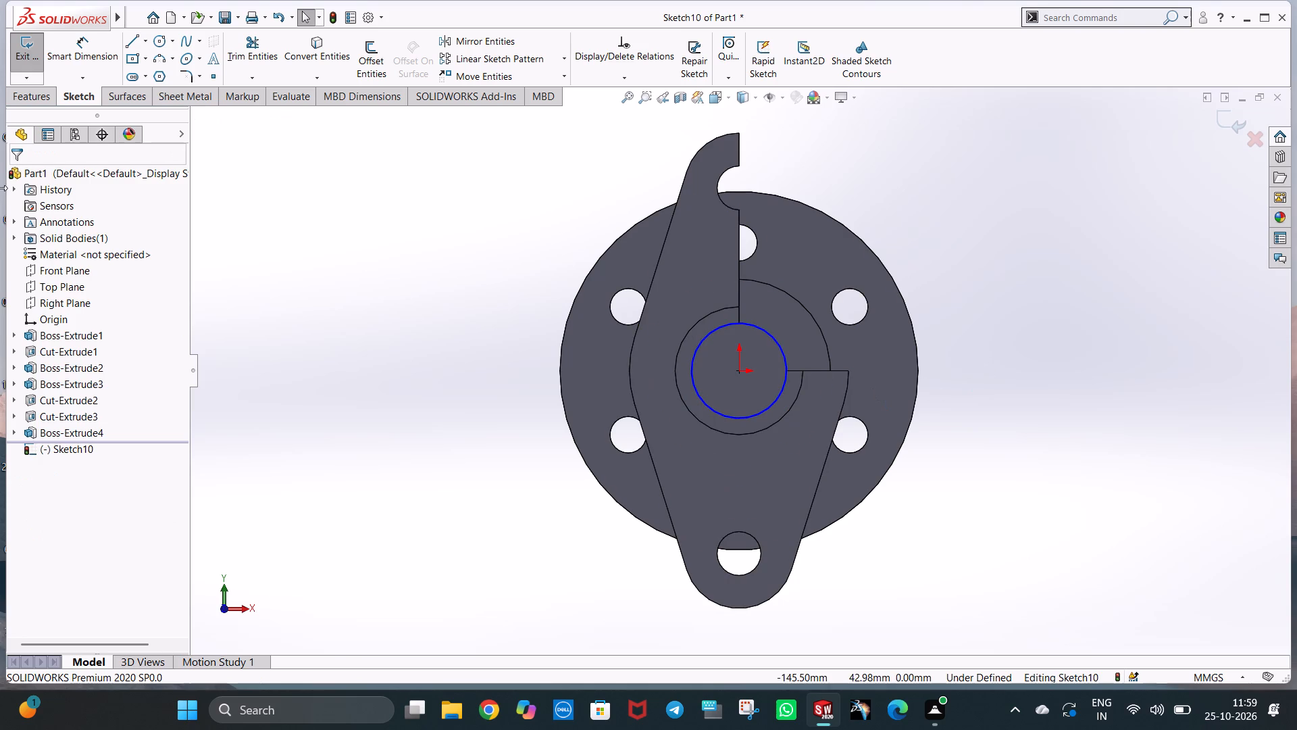
Cut-extrude the 13 mm radius circle with a 30 mm blind depth through the drilled disc.
left_click(27, 103)
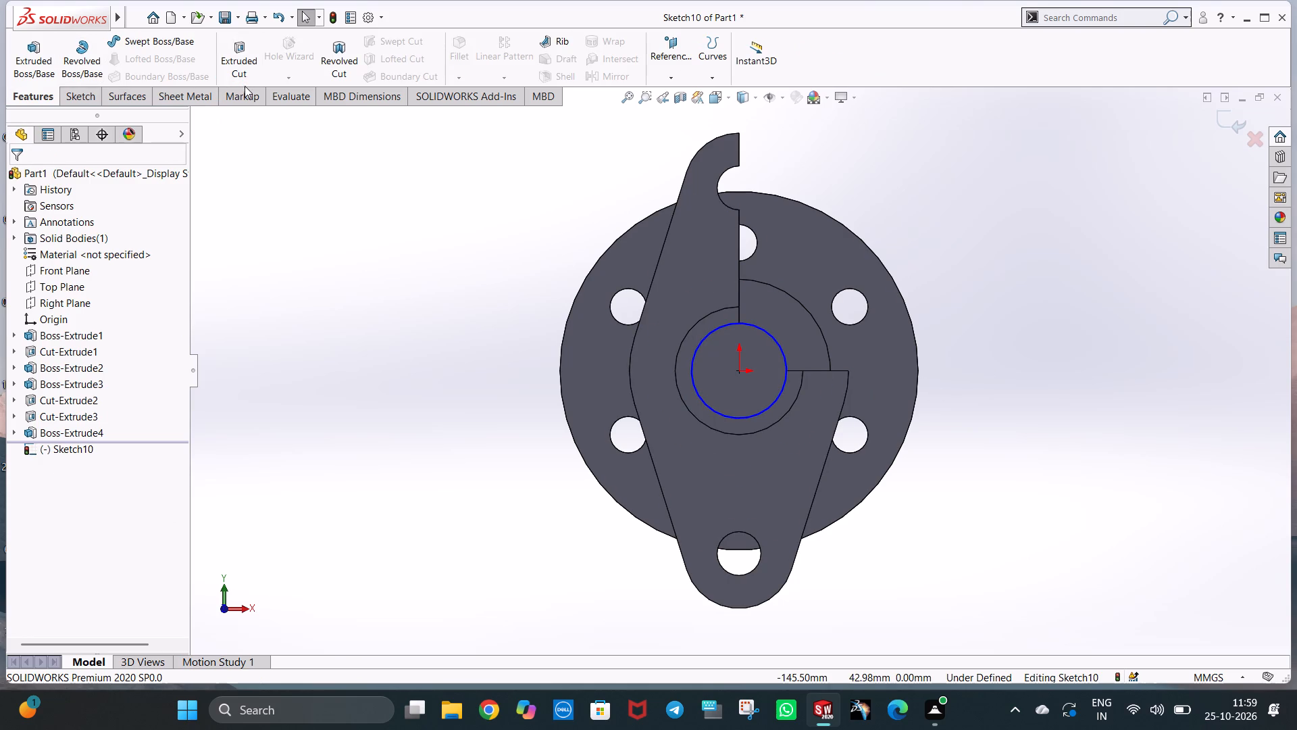
left_click(240, 61)
middle_click_drag(852, 468, 742, 514)
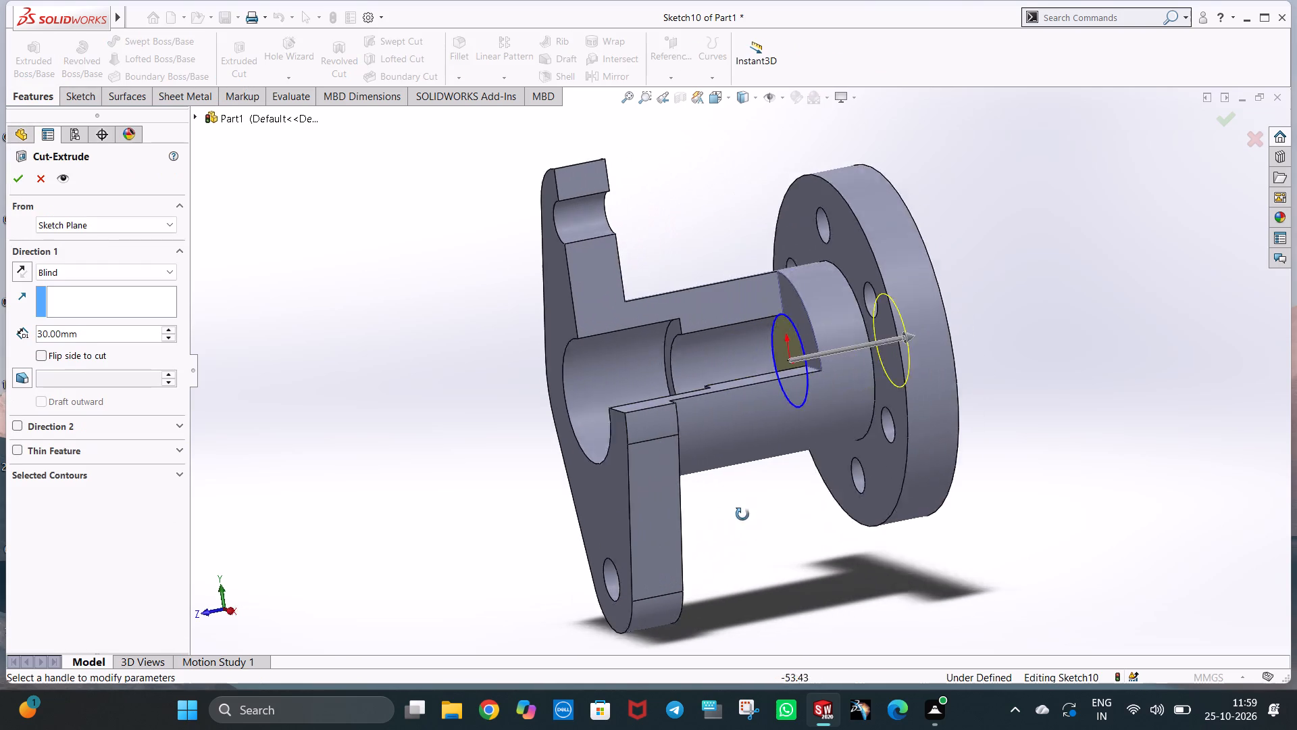
middle_click_drag(742, 514, 721, 521)
left_click(17, 176)
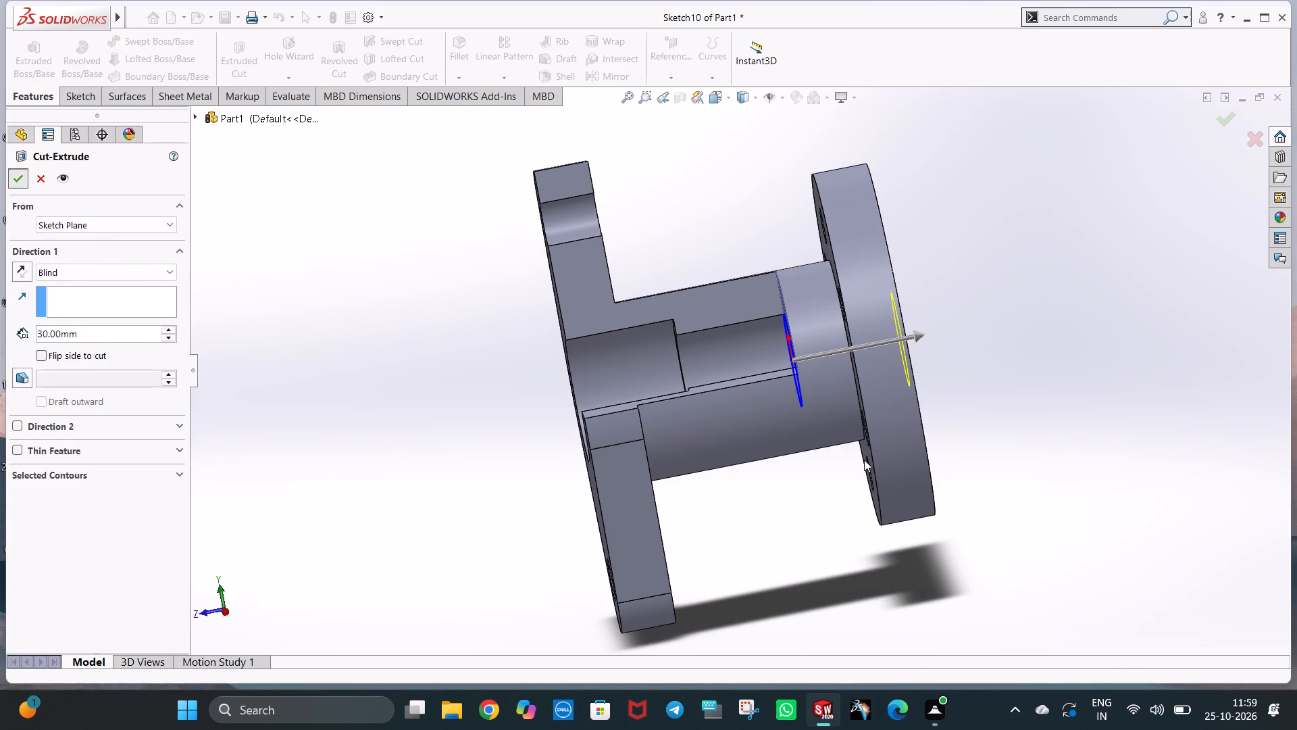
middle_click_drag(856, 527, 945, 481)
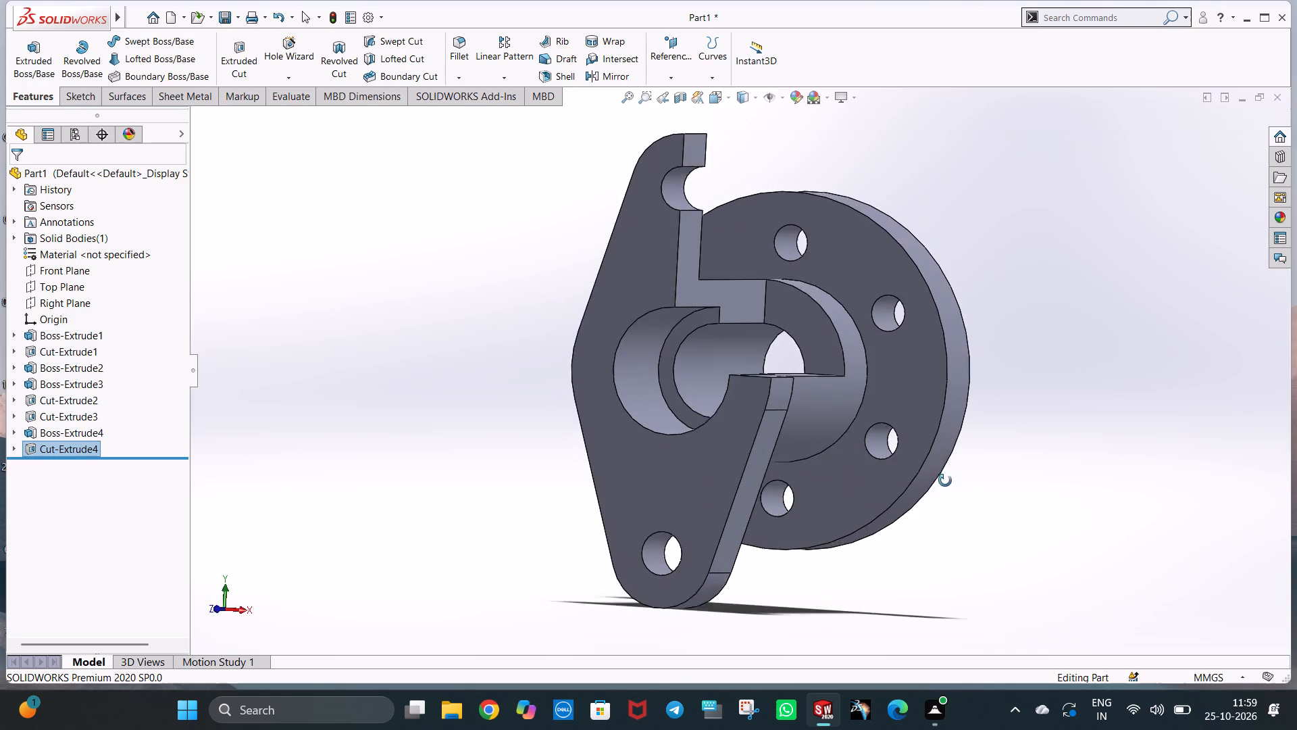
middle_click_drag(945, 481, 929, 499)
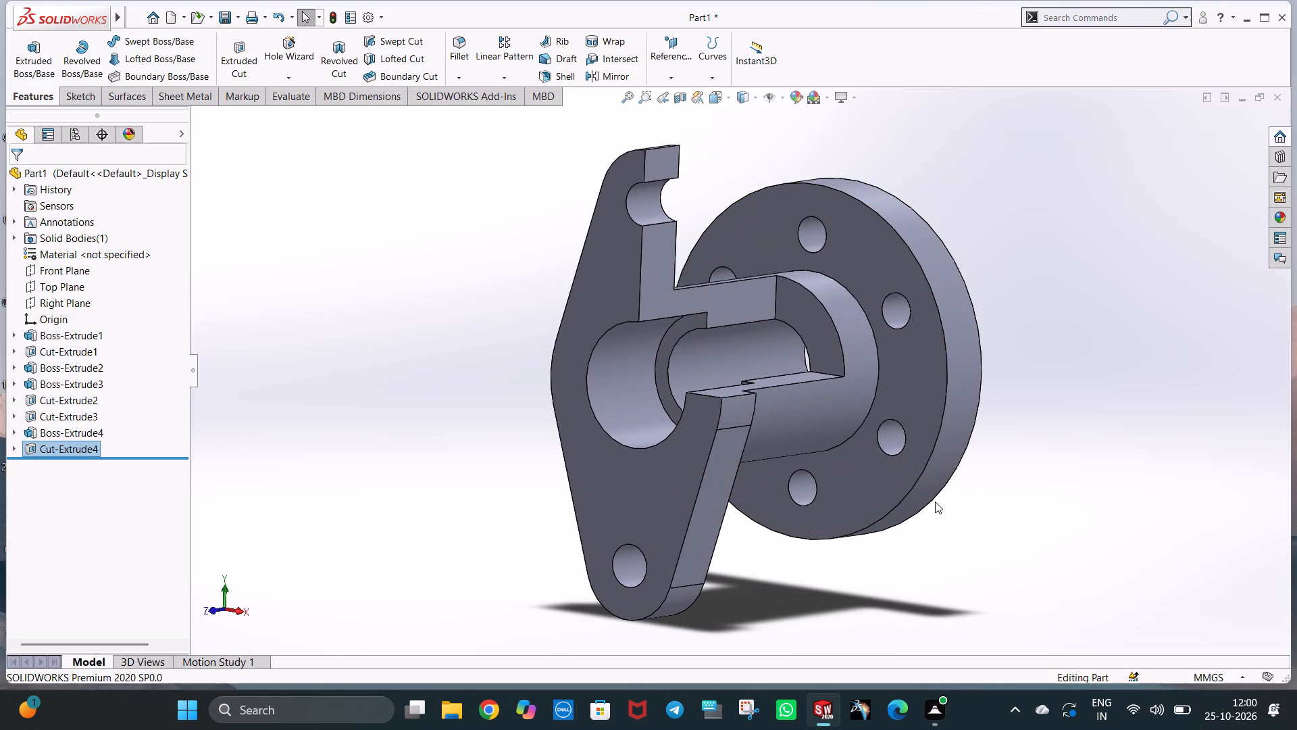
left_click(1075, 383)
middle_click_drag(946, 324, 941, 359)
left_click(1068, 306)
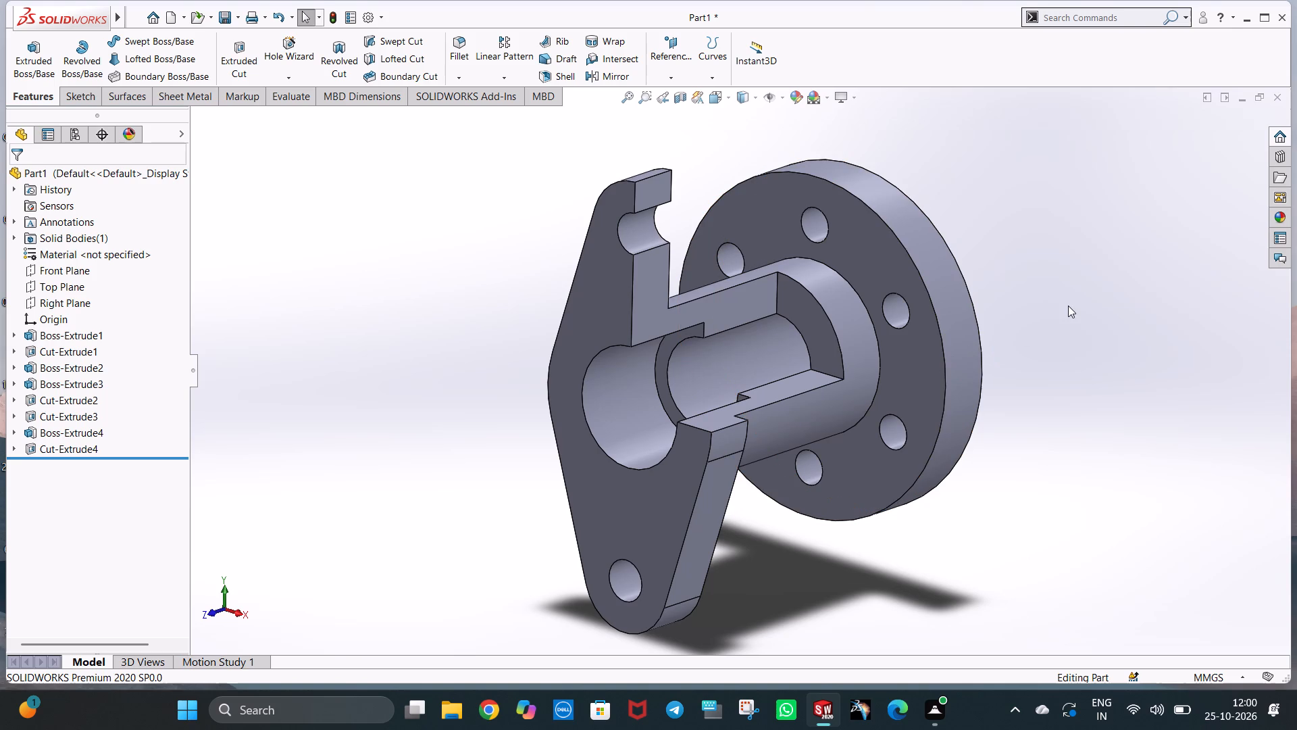
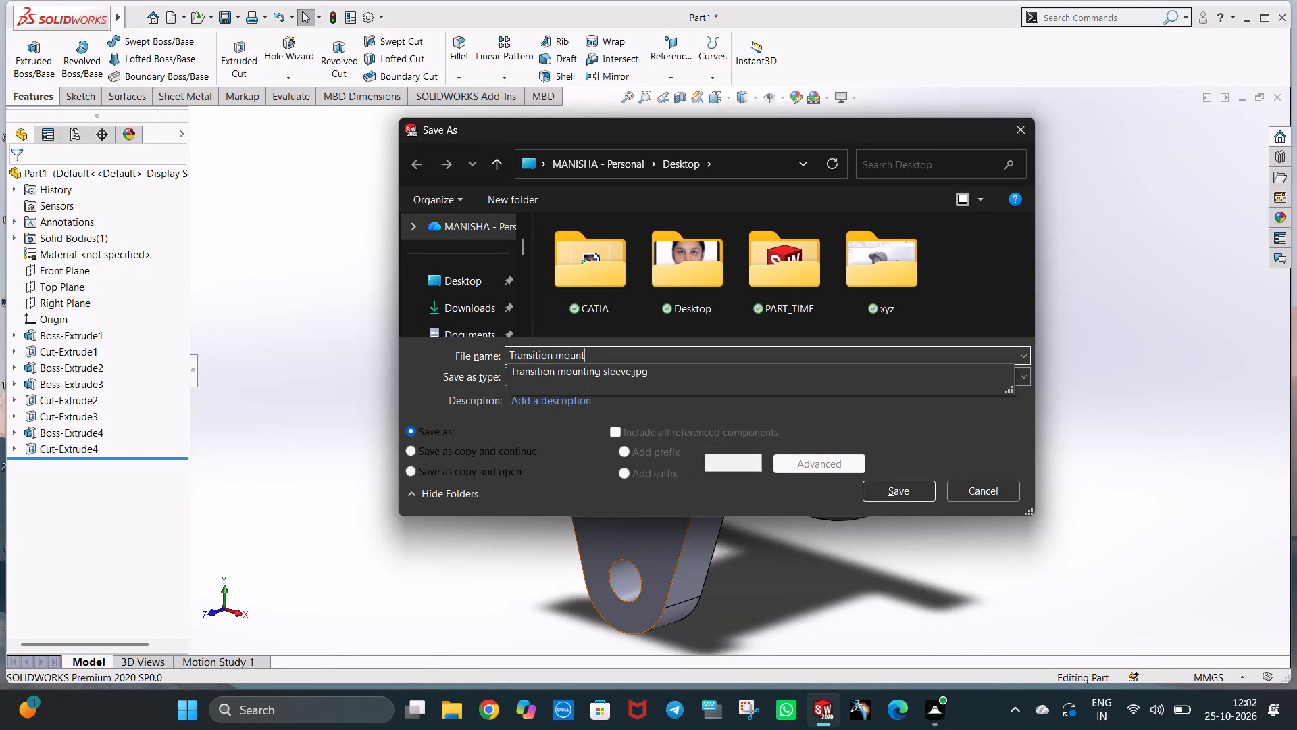
Save the part to the Desktop as a SOLIDWORKS Part file named "Transition mounting sleeve".
type("sleeve")
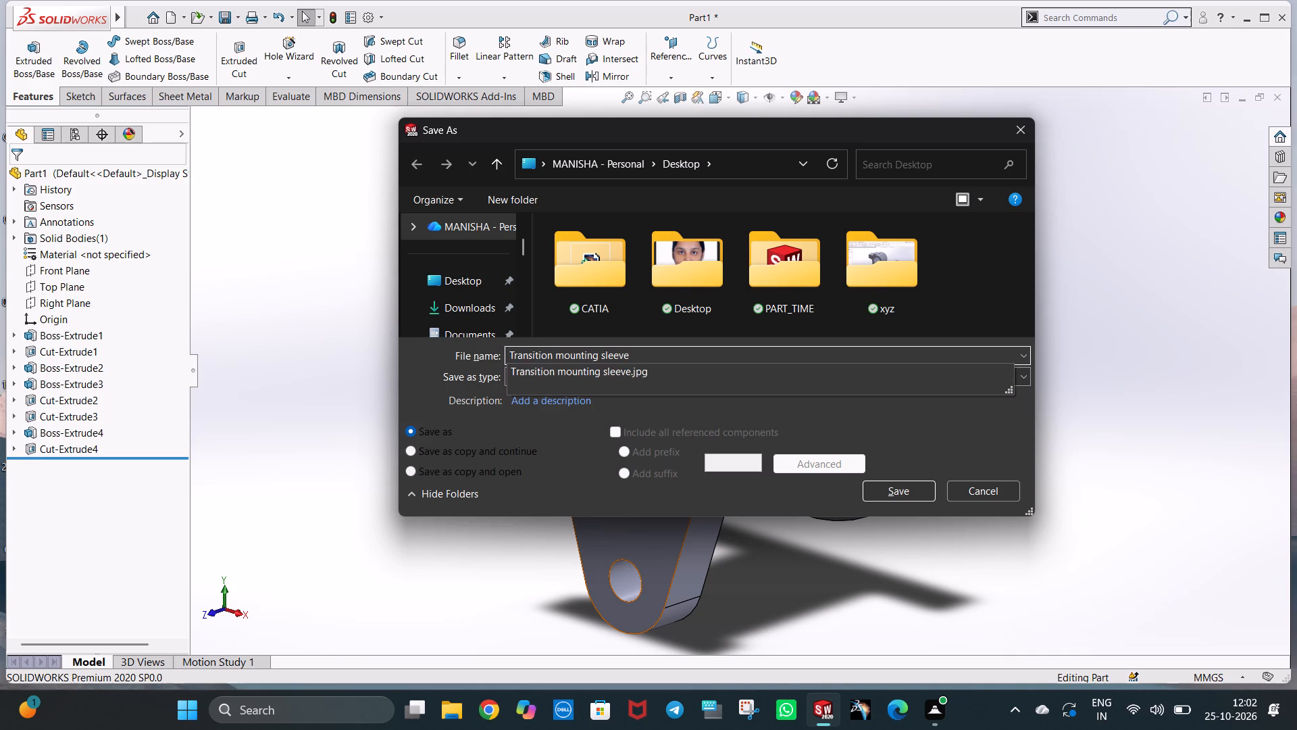
left_click(688, 478)
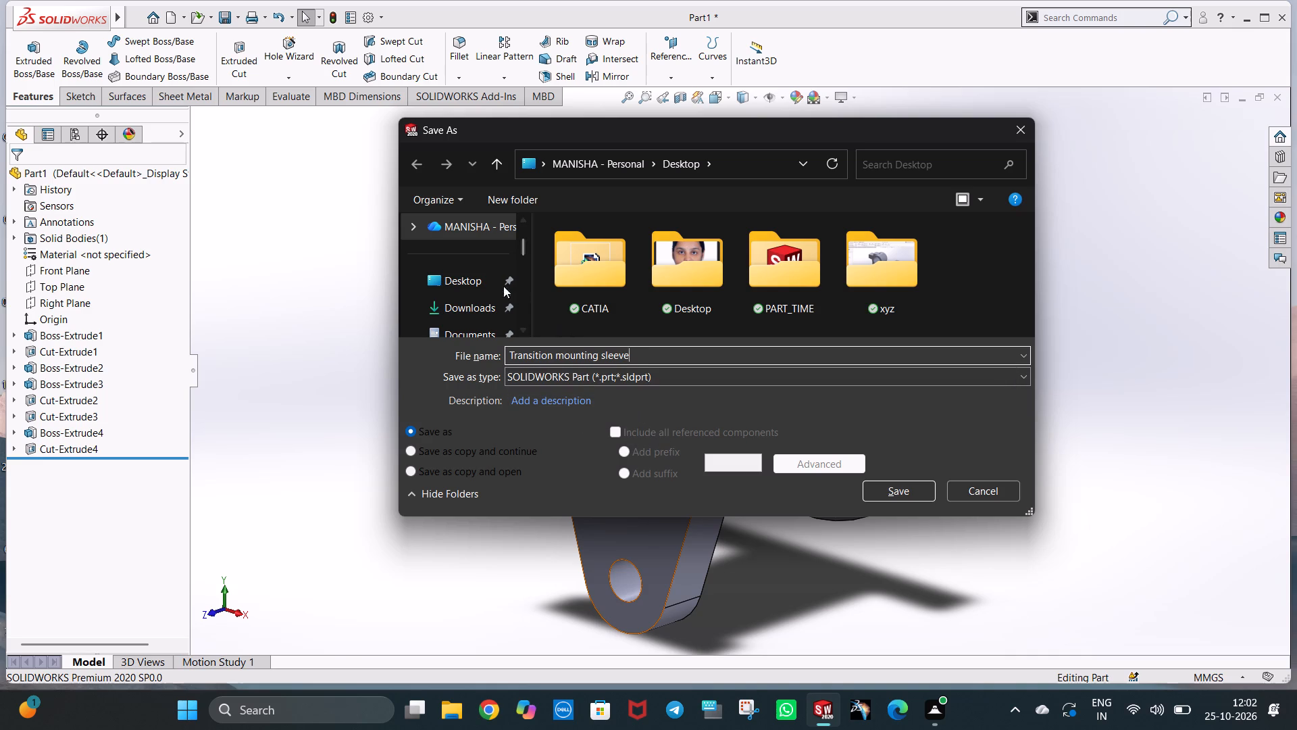
left_click(482, 285)
left_click(900, 487)
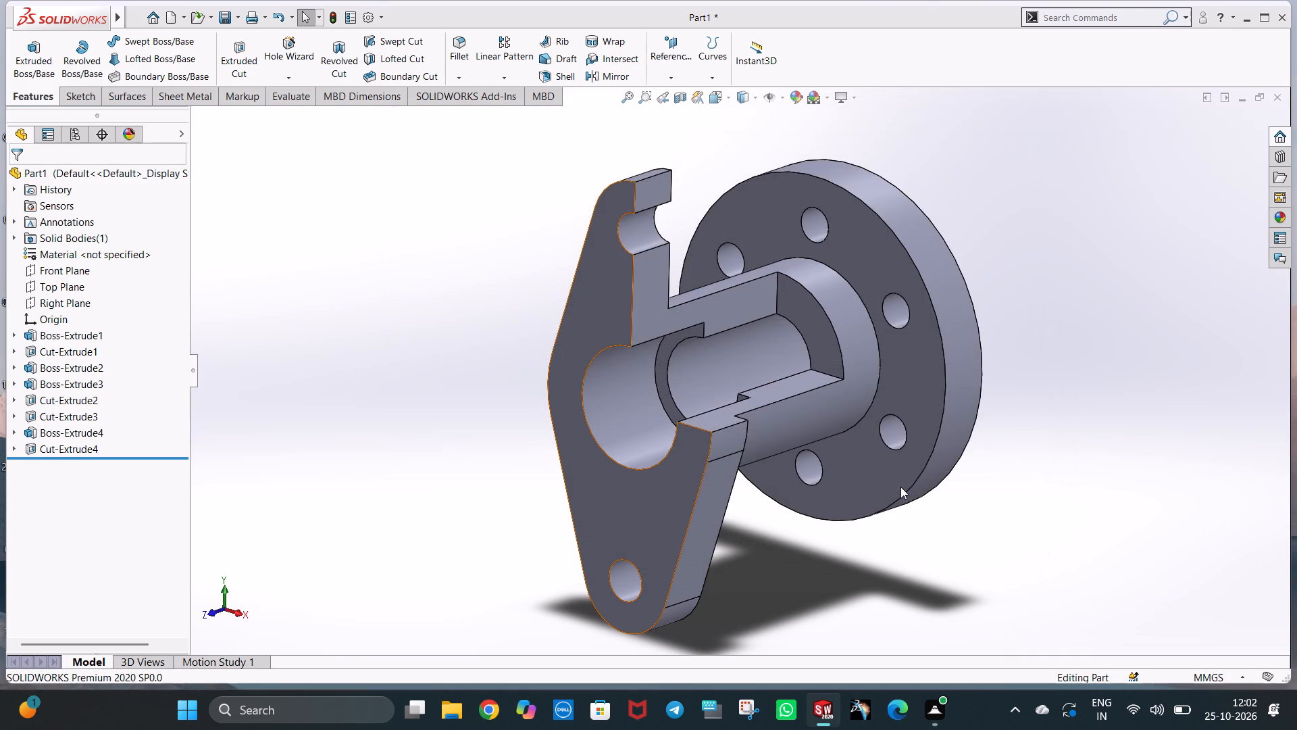
left_click(1048, 385)
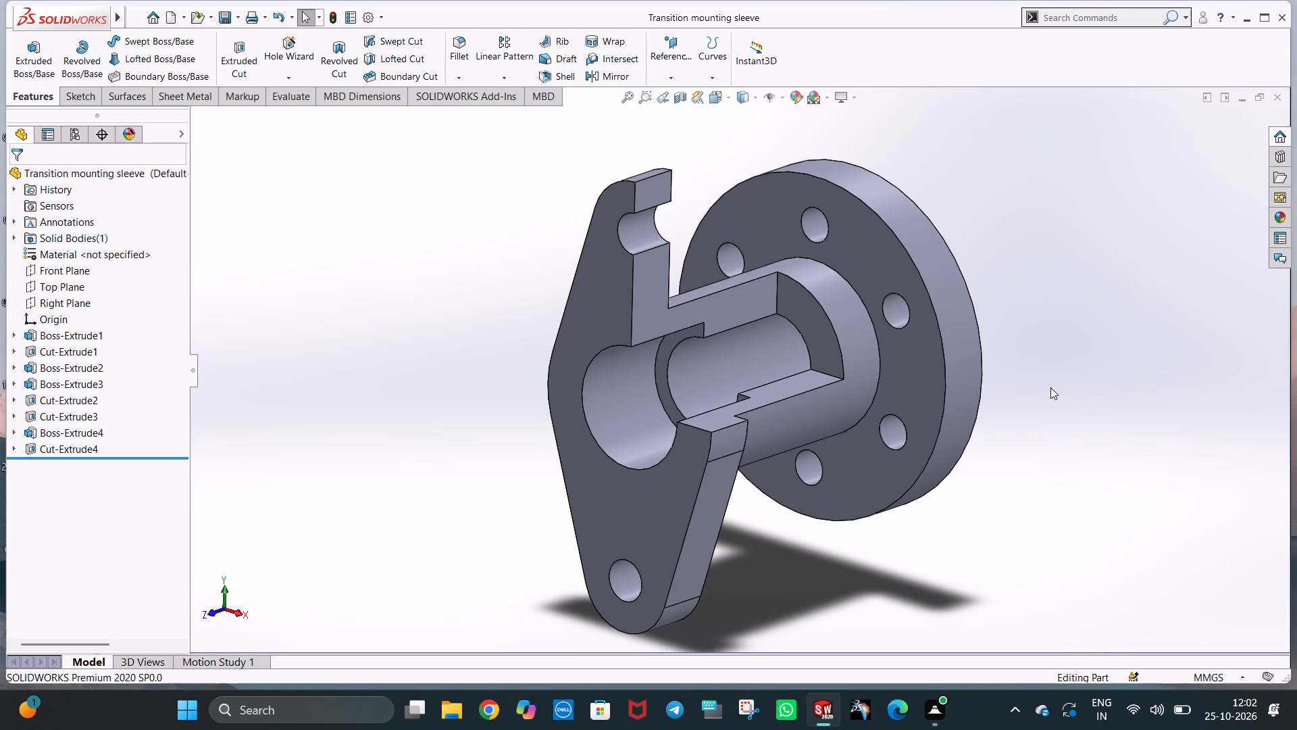
right_click(1086, 357)
left_click(1054, 301)
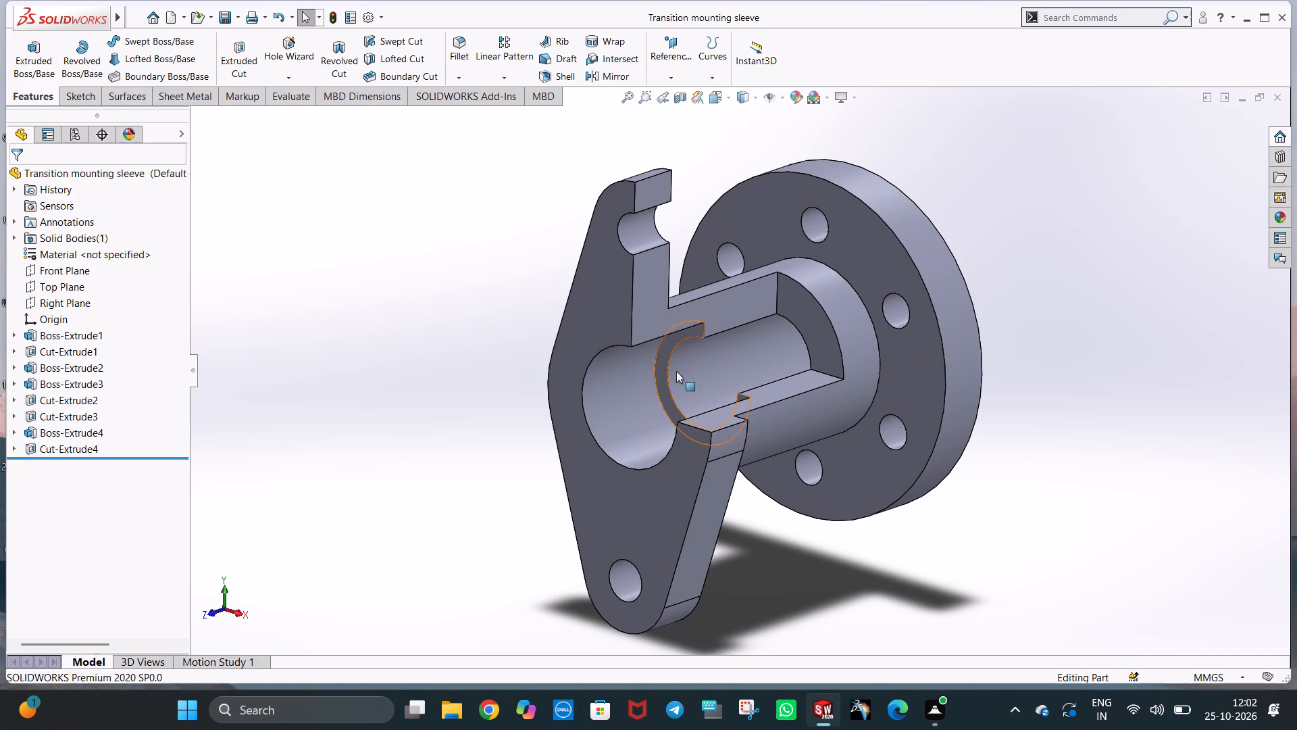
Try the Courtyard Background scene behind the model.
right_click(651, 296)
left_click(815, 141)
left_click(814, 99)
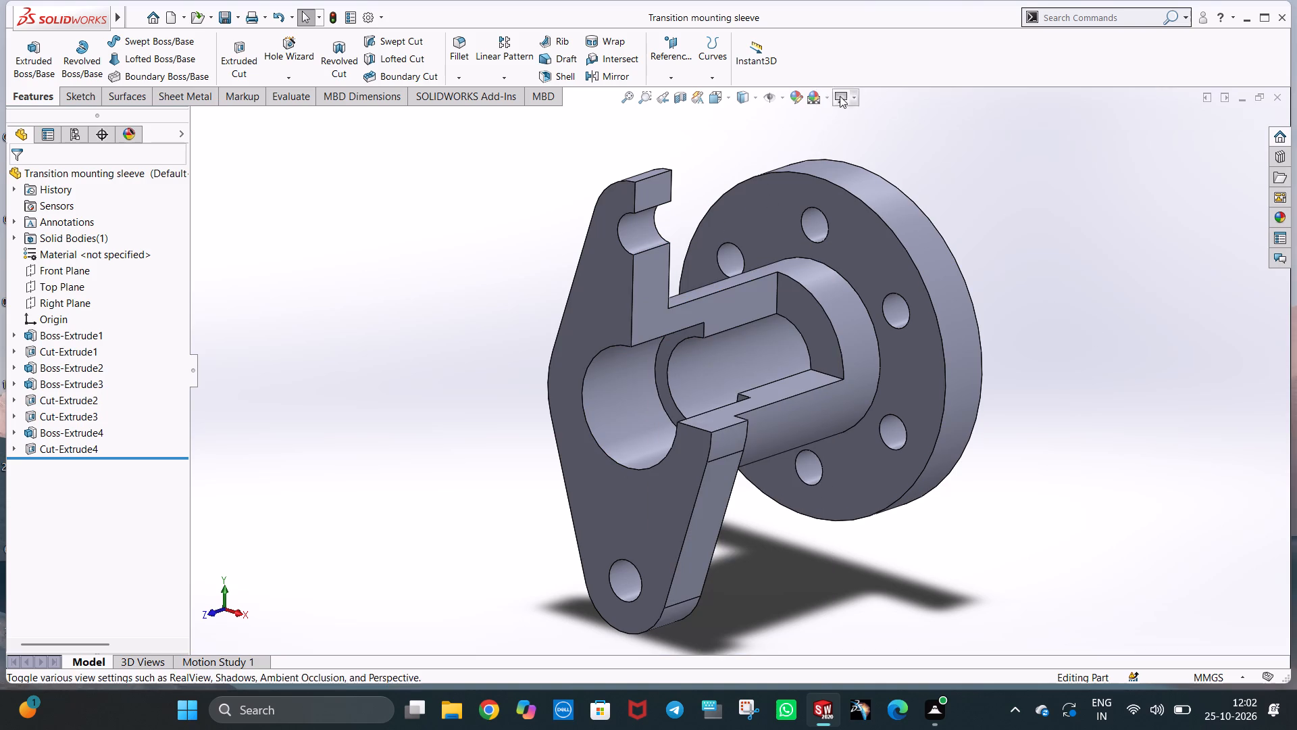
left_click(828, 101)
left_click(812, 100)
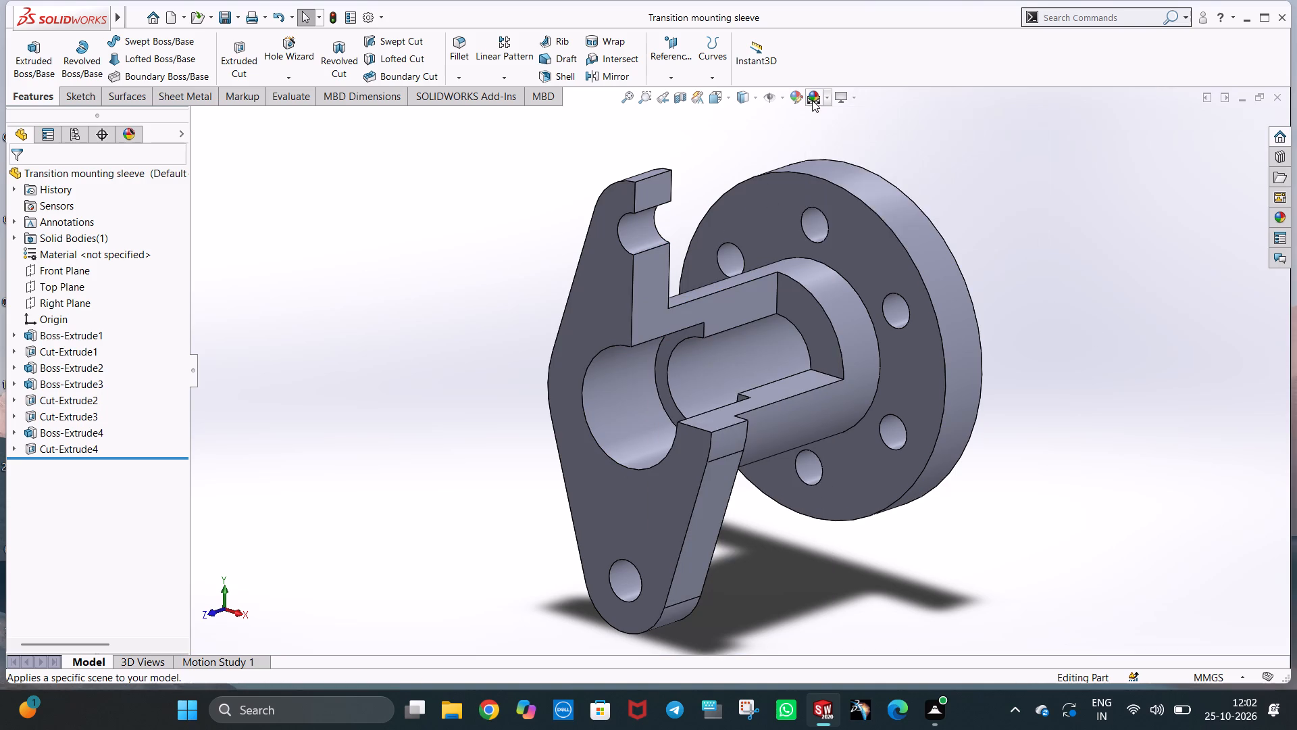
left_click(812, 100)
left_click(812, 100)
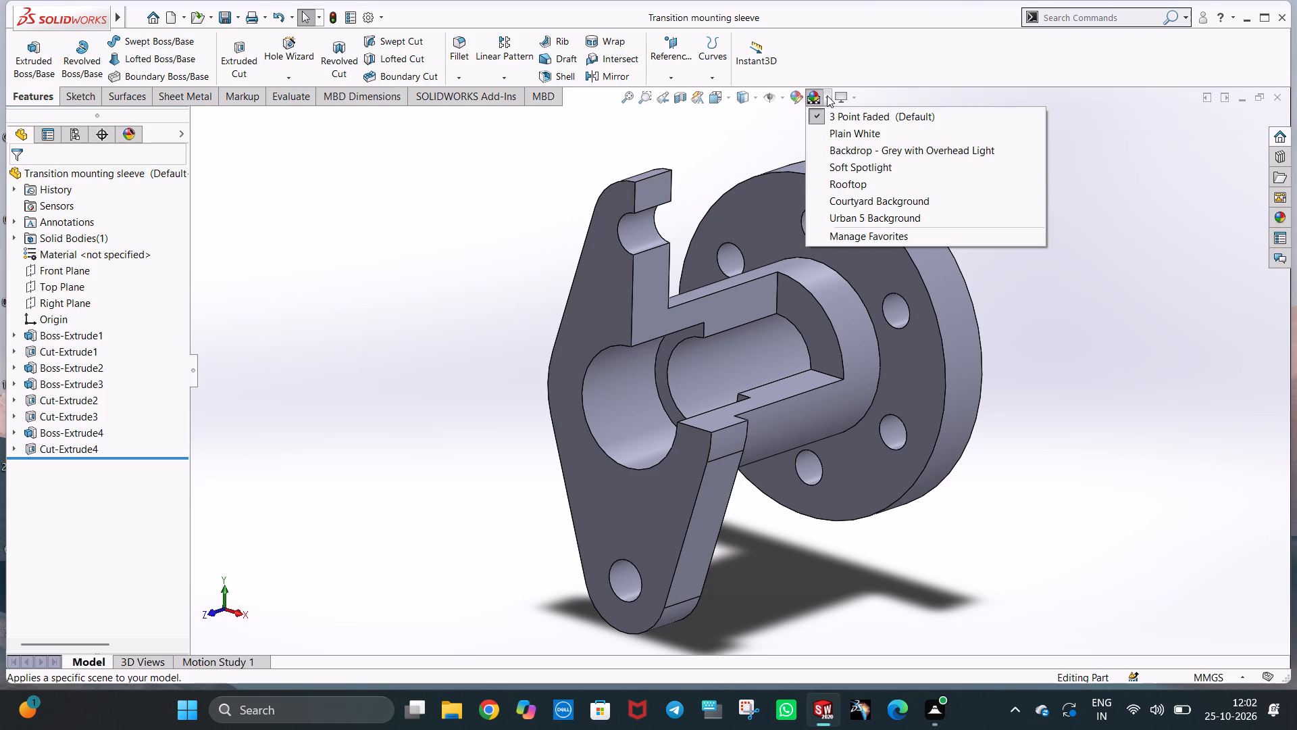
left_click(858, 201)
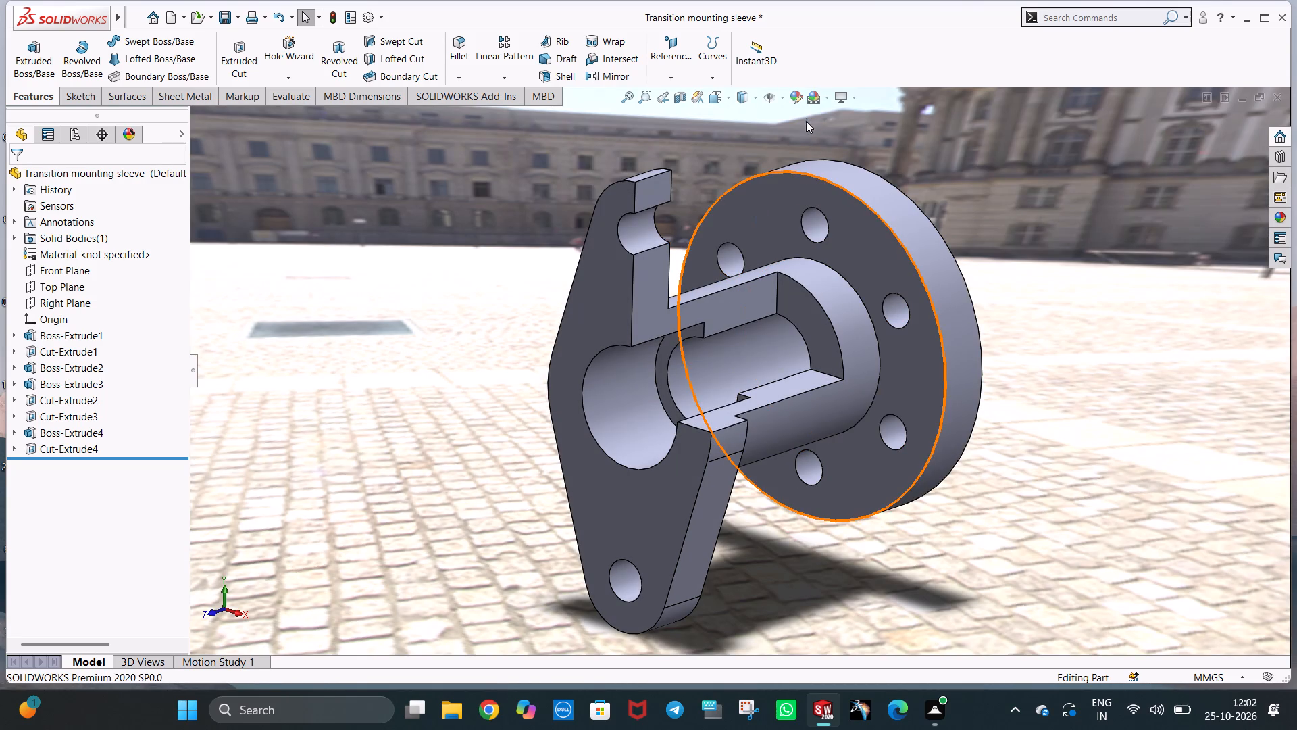
Apply the Plain White scene behind the model.
left_click(828, 101)
left_click(847, 128)
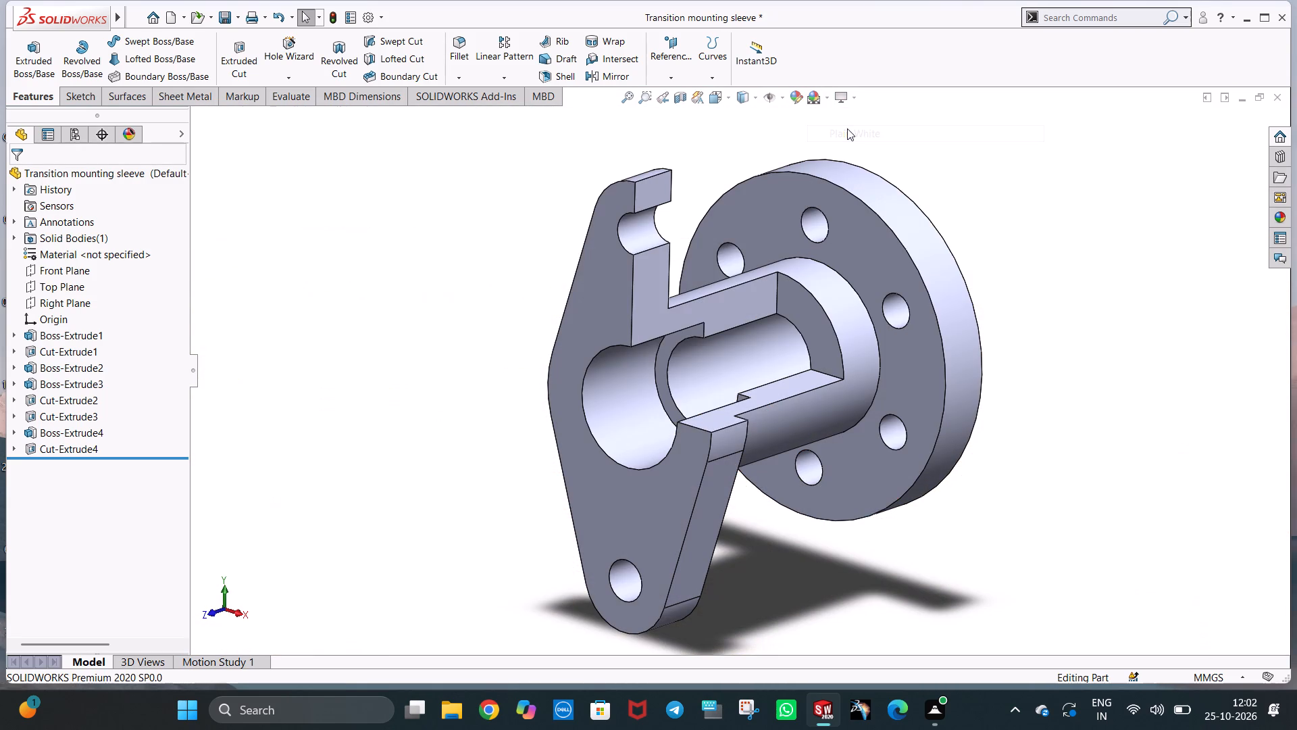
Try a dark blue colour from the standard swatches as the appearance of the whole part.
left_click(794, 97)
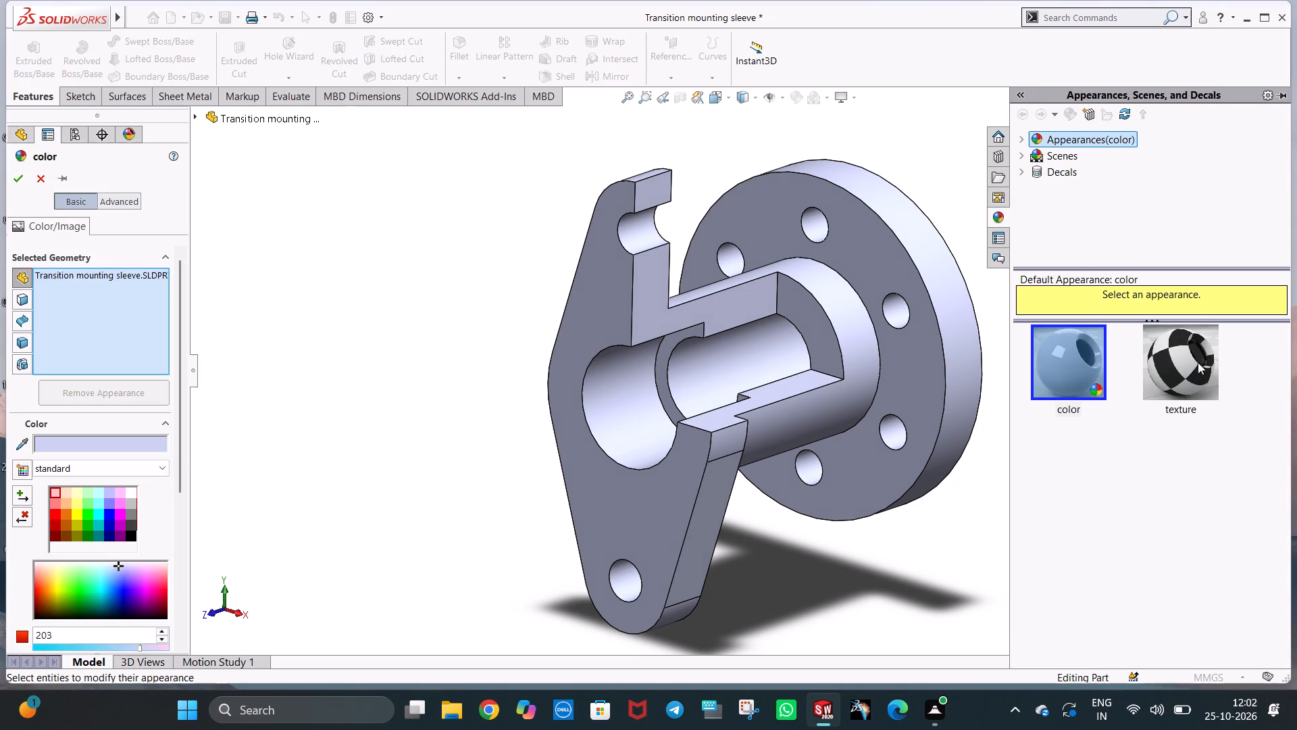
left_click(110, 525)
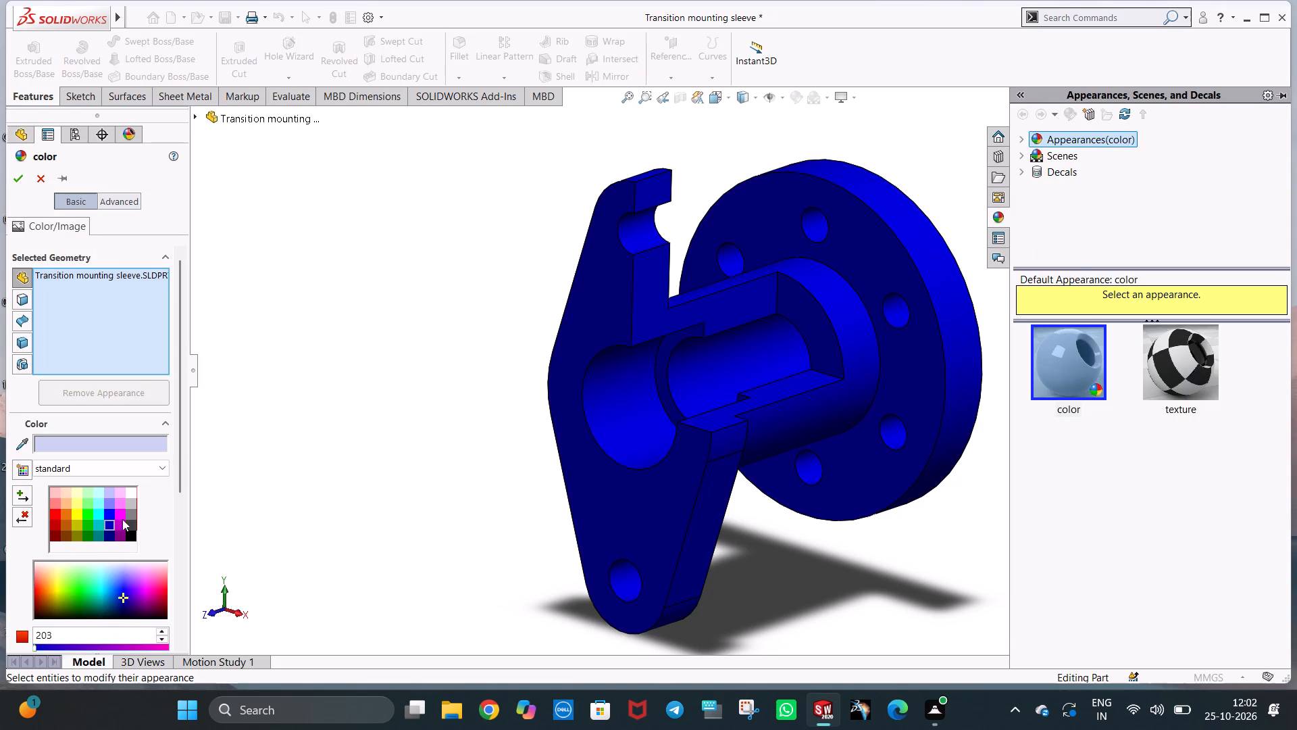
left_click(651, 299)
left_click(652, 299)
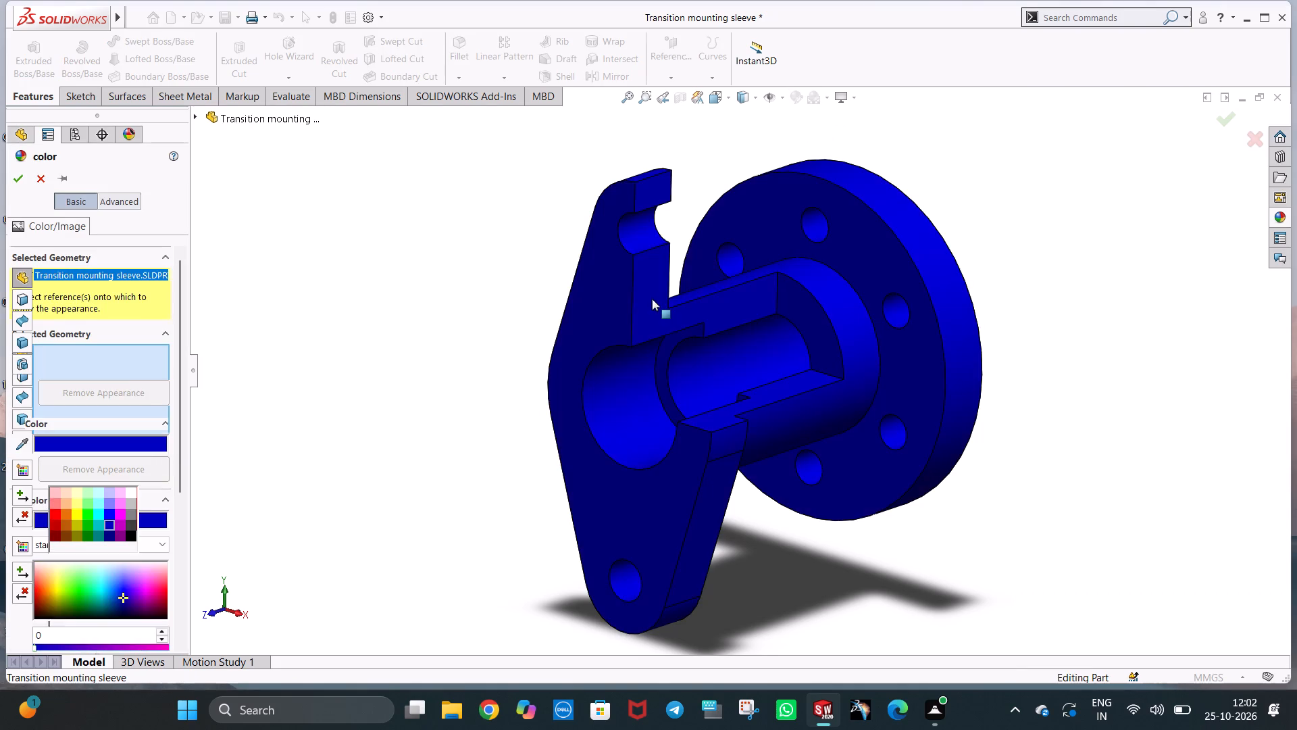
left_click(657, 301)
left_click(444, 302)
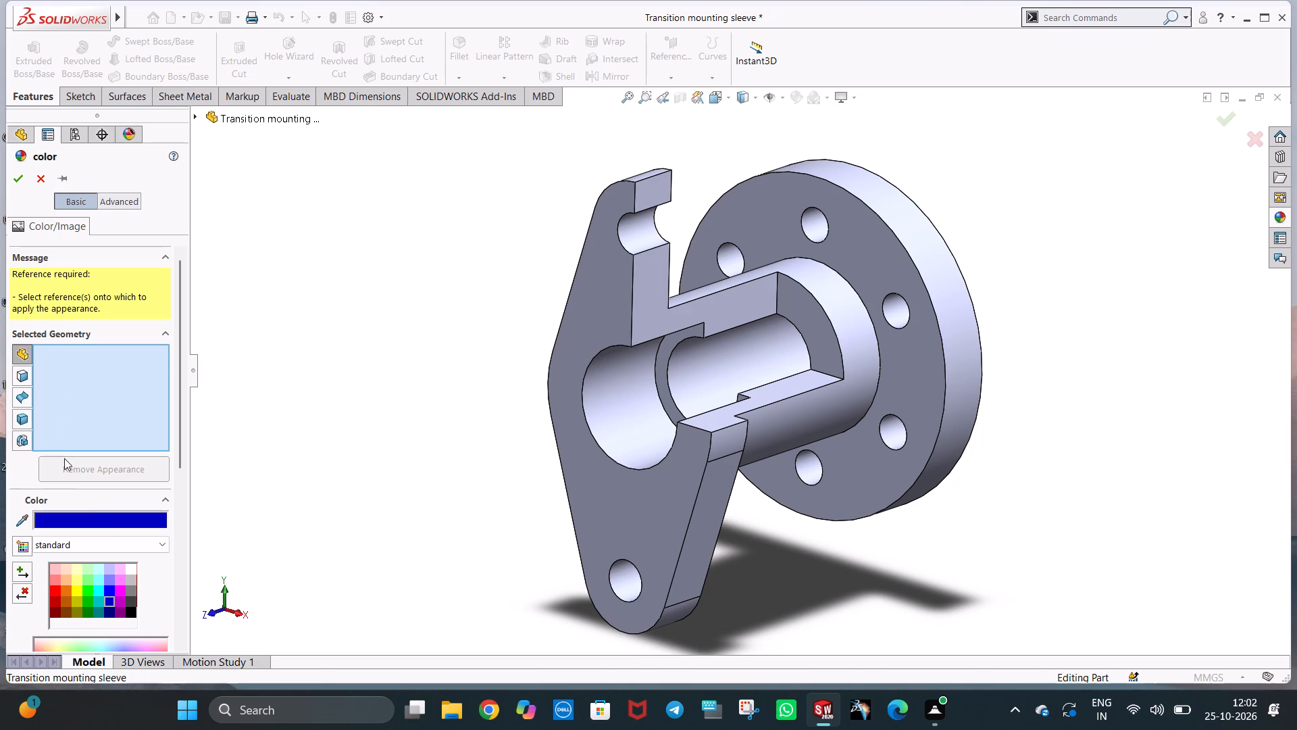
Apply a white colour appearance from the standard swatches to the whole Transition mounting sleeve part.
left_click(130, 574)
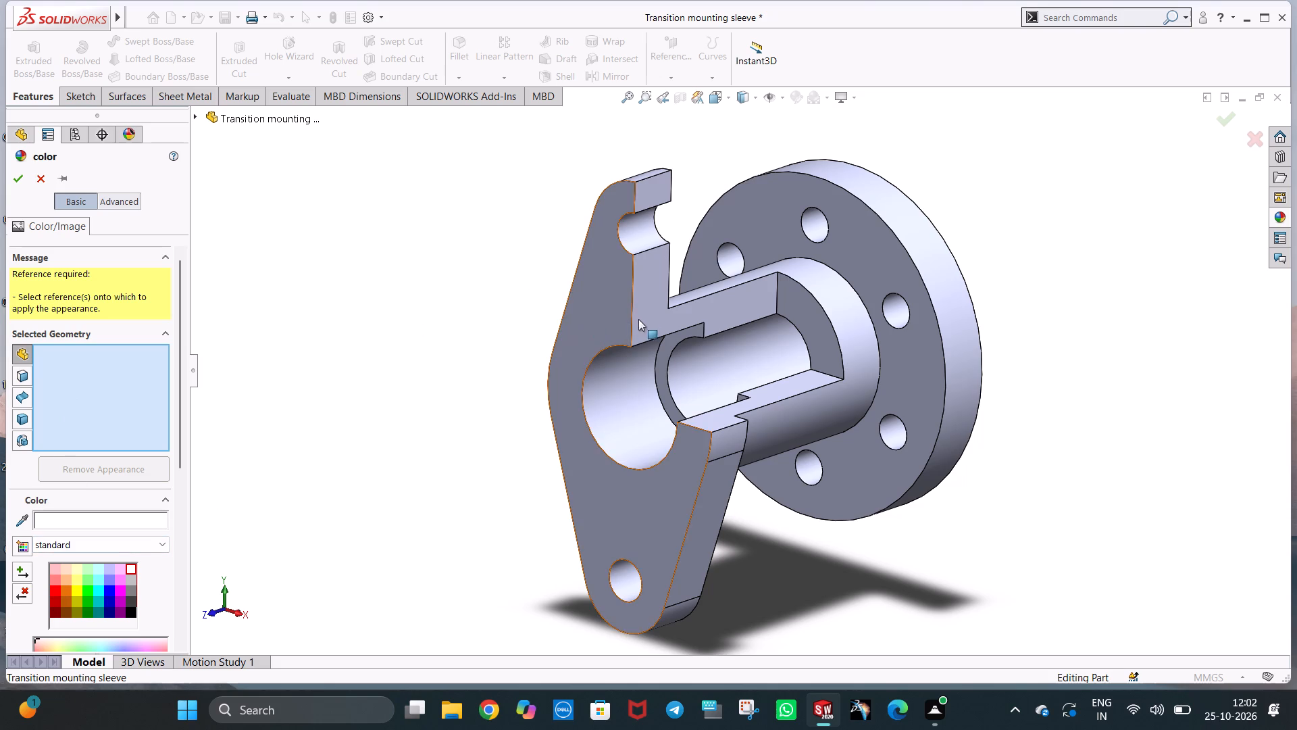
left_click(642, 310)
left_click(642, 310)
left_click(642, 310)
left_click(642, 310)
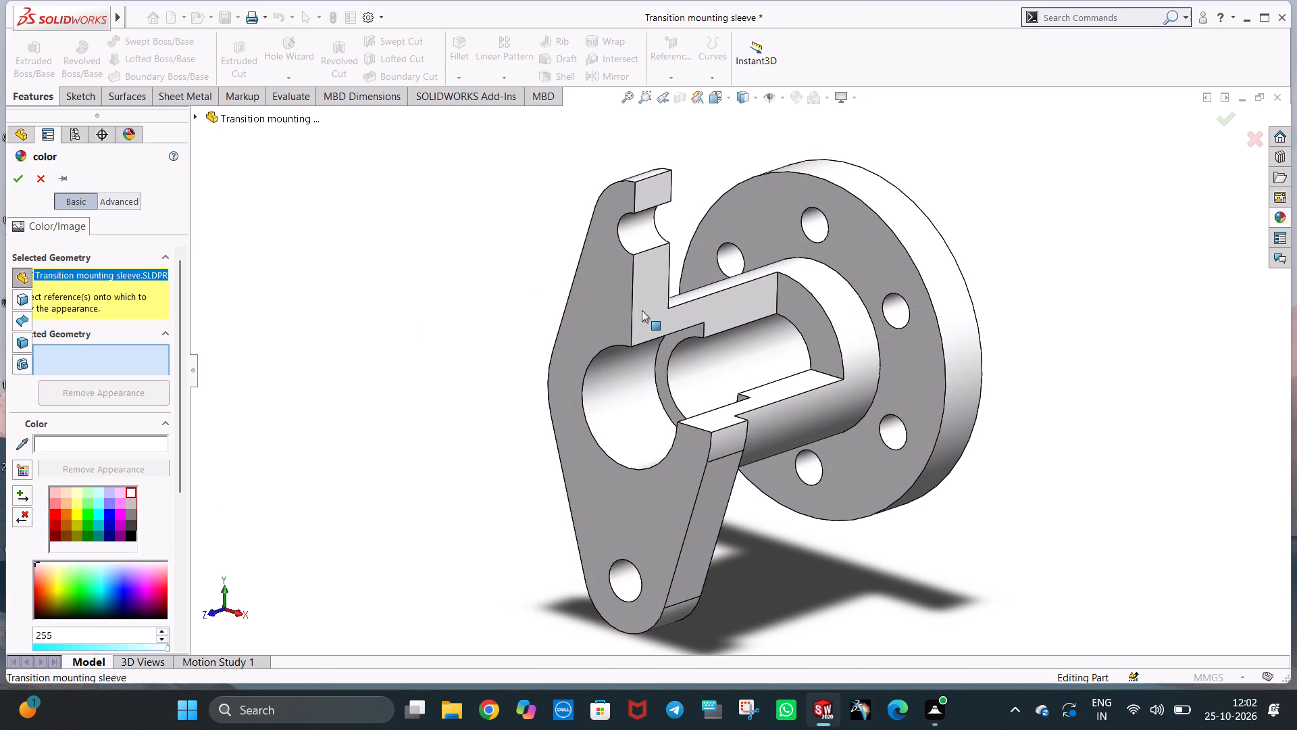
left_click(461, 333)
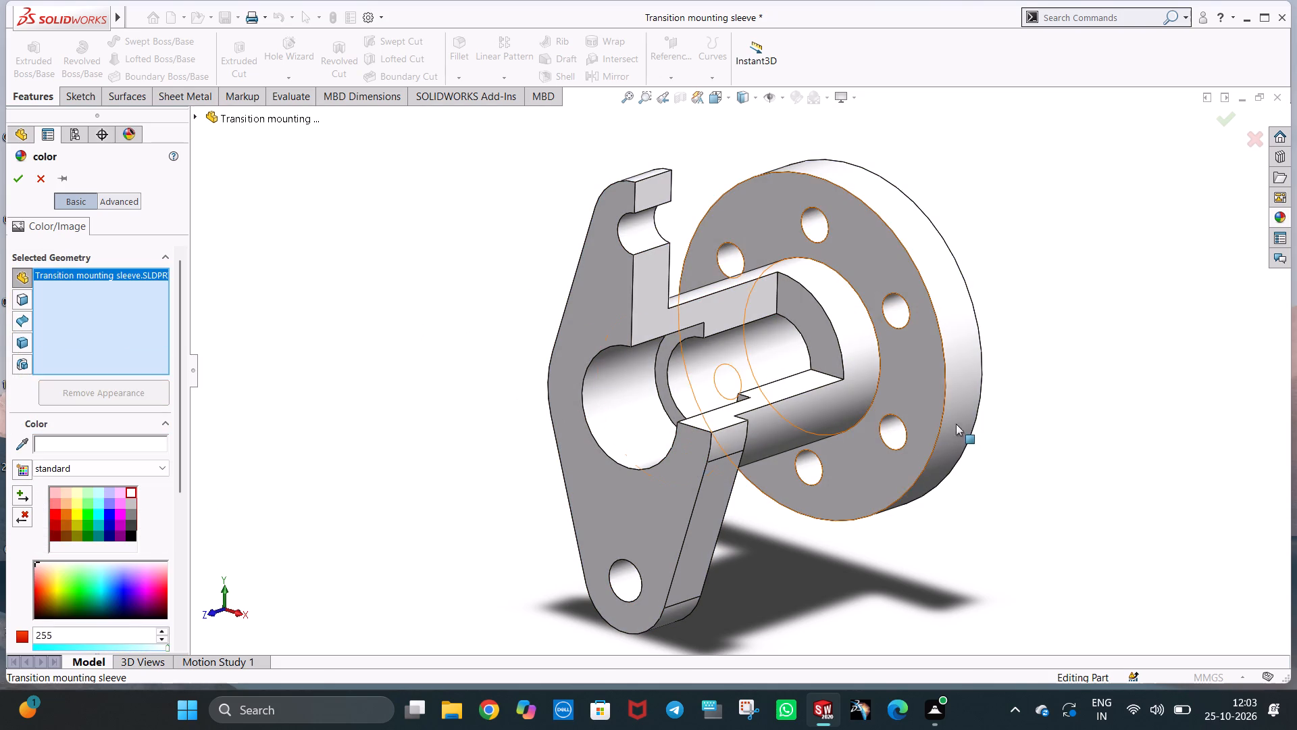
left_click(998, 510)
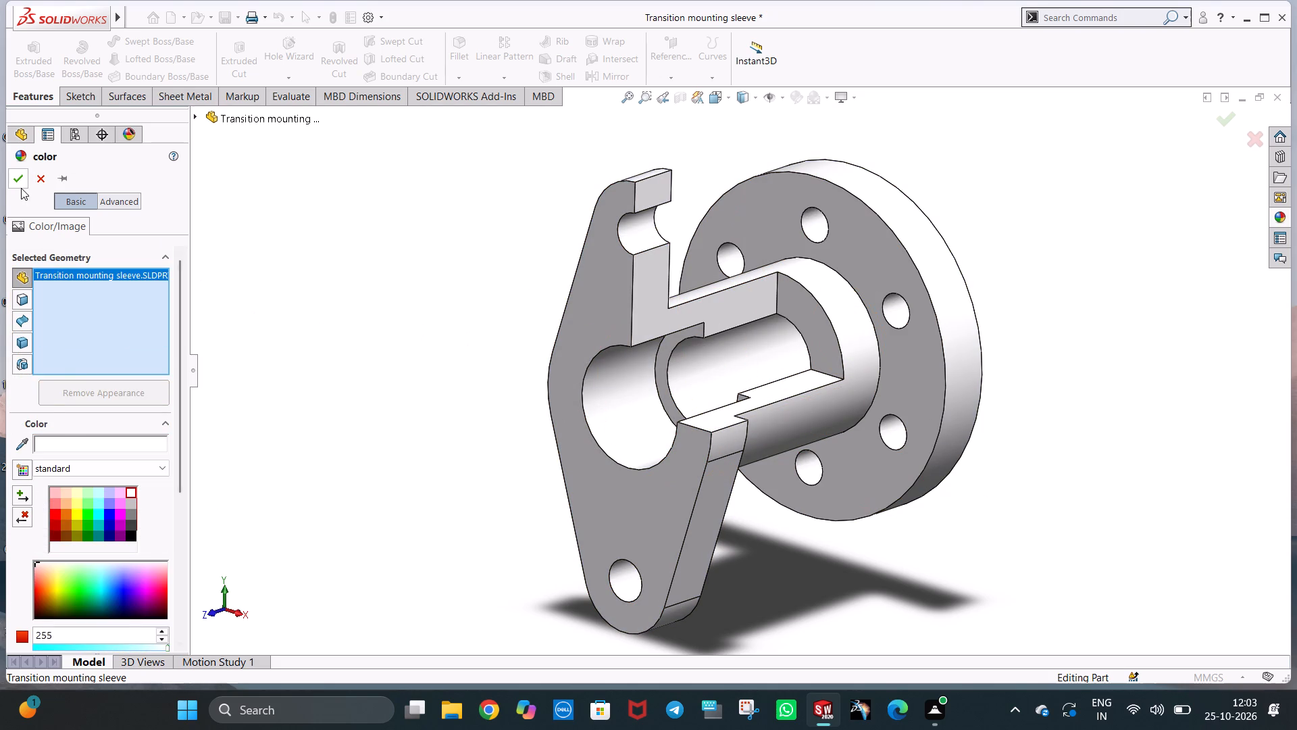
left_click(21, 188)
left_click(1007, 388)
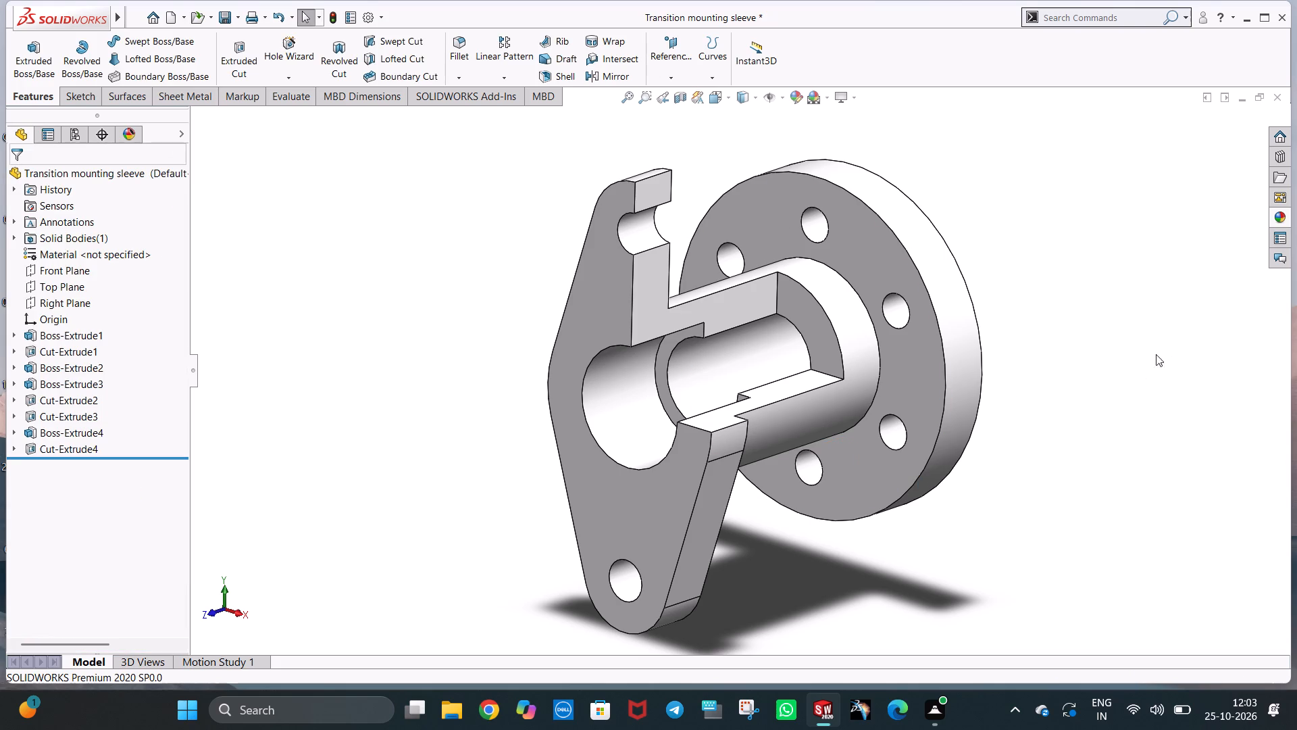
left_click(1096, 354)
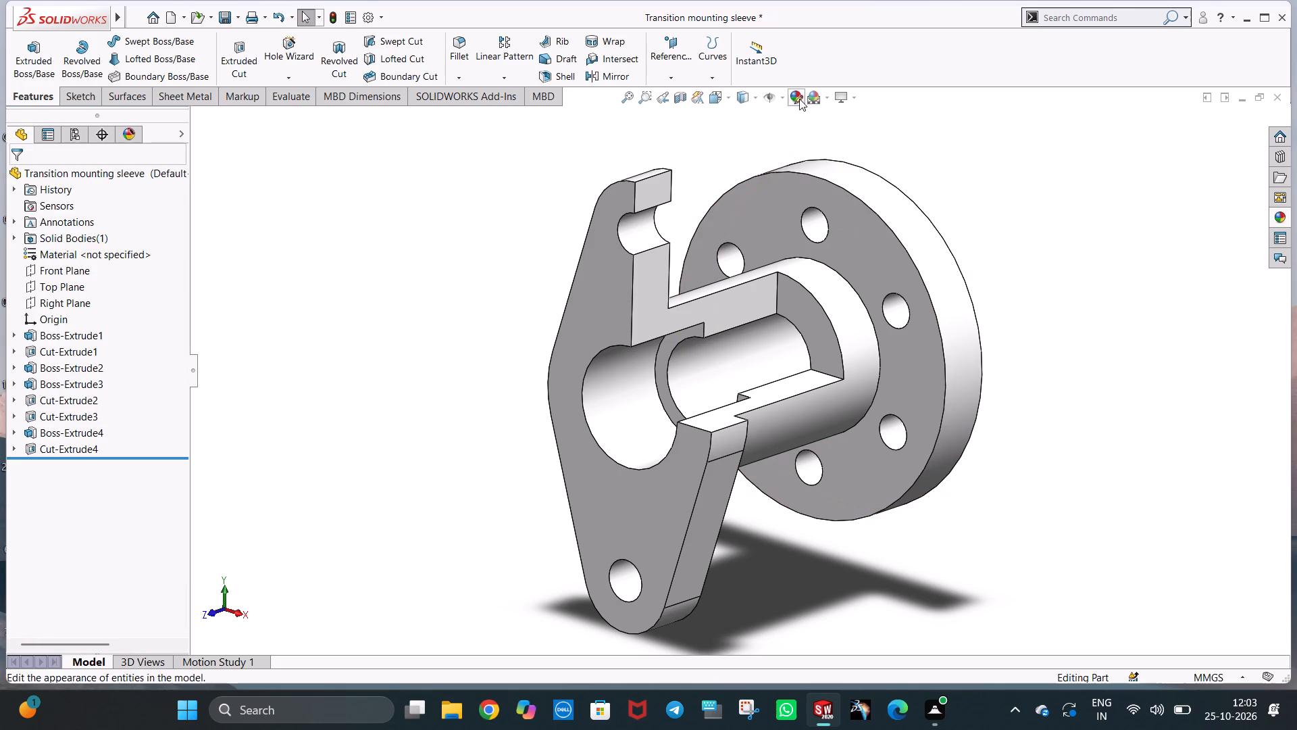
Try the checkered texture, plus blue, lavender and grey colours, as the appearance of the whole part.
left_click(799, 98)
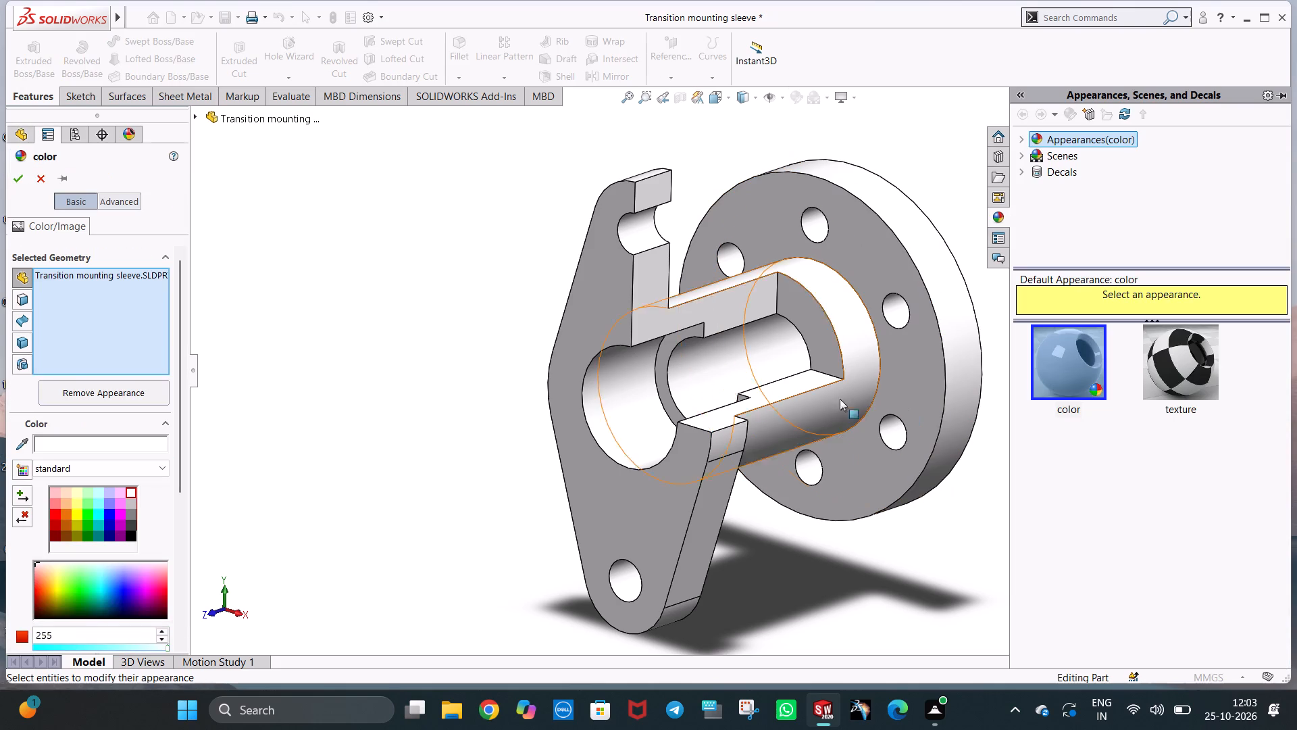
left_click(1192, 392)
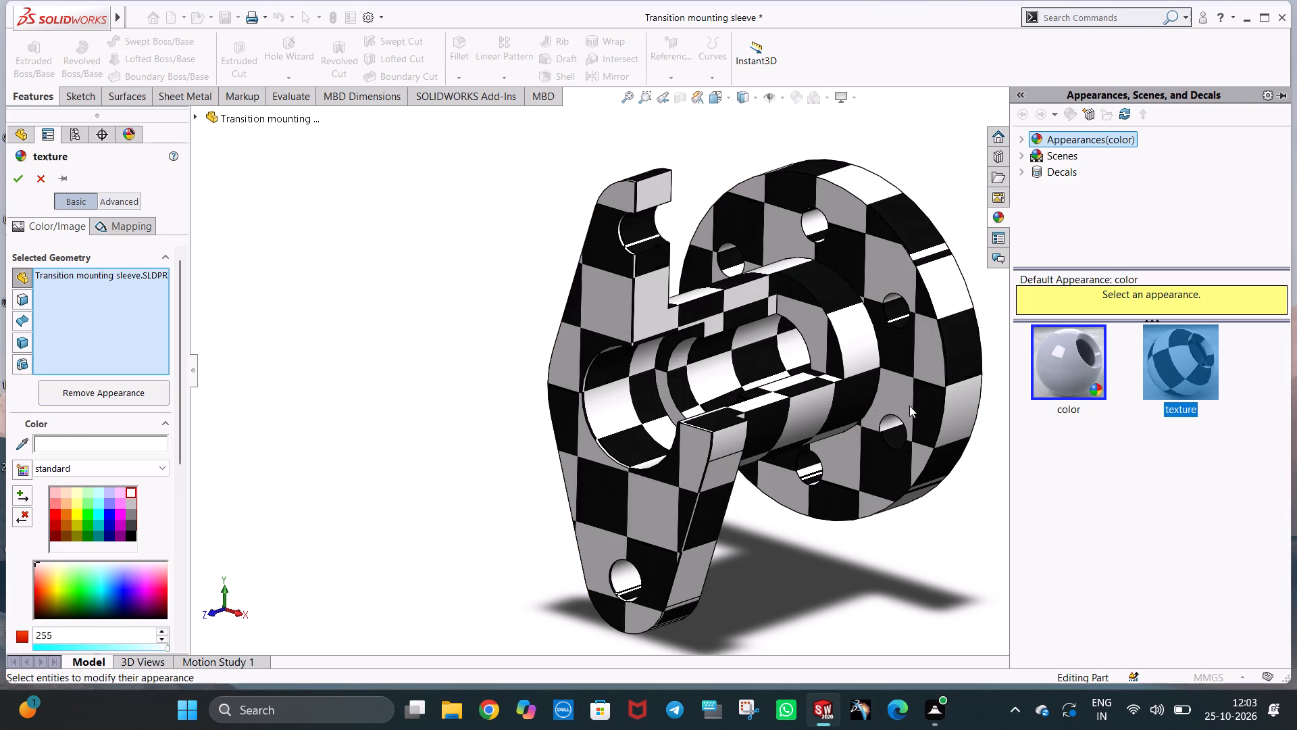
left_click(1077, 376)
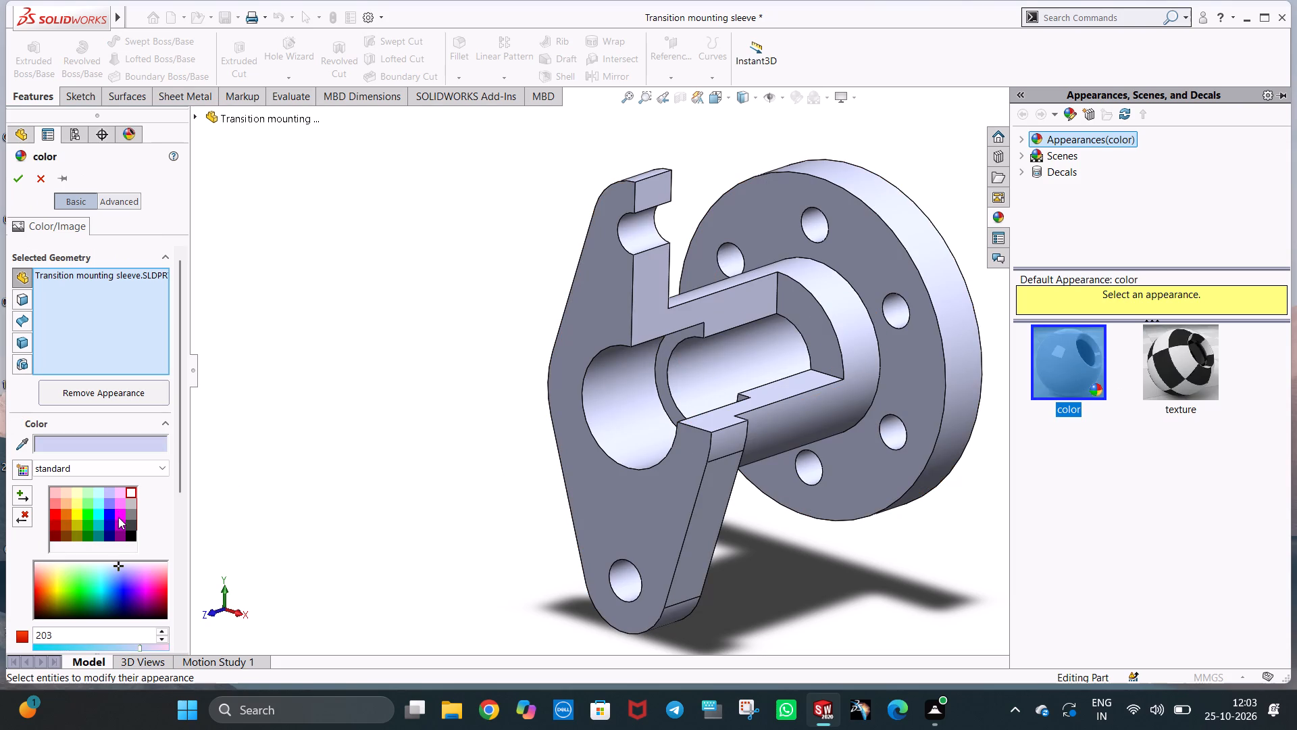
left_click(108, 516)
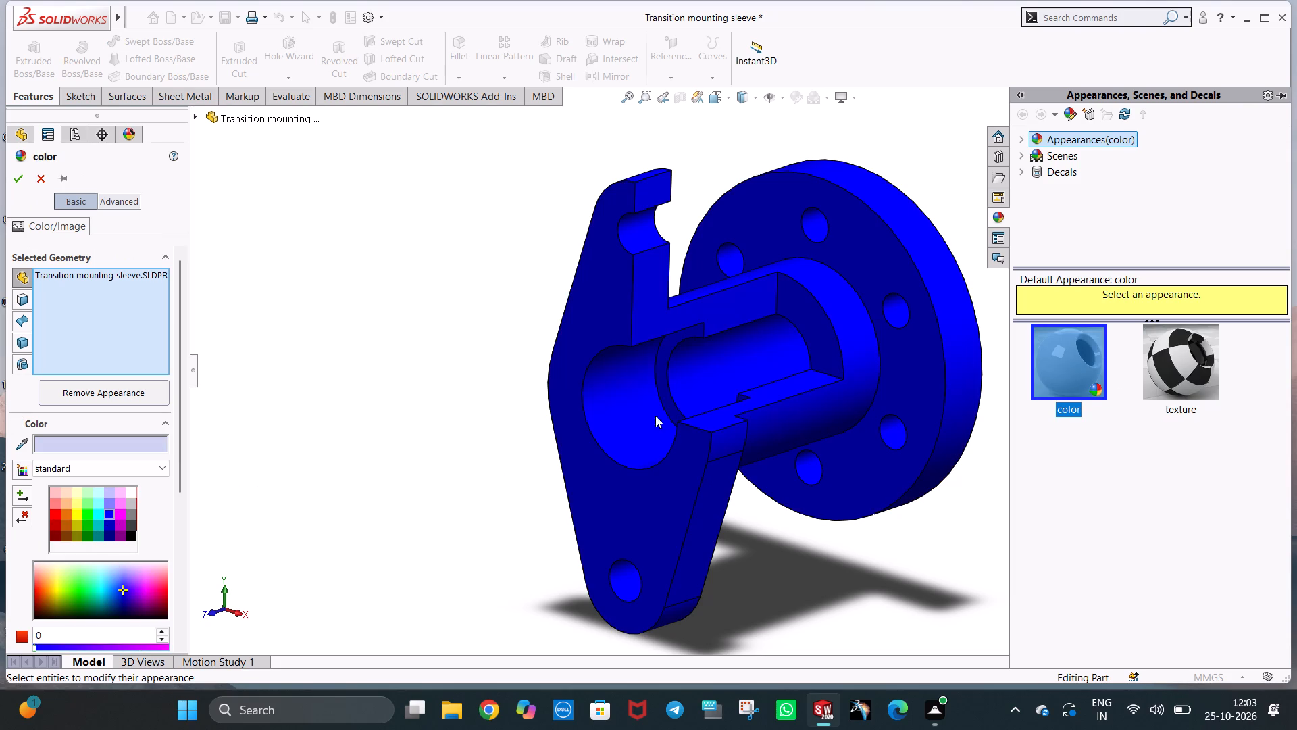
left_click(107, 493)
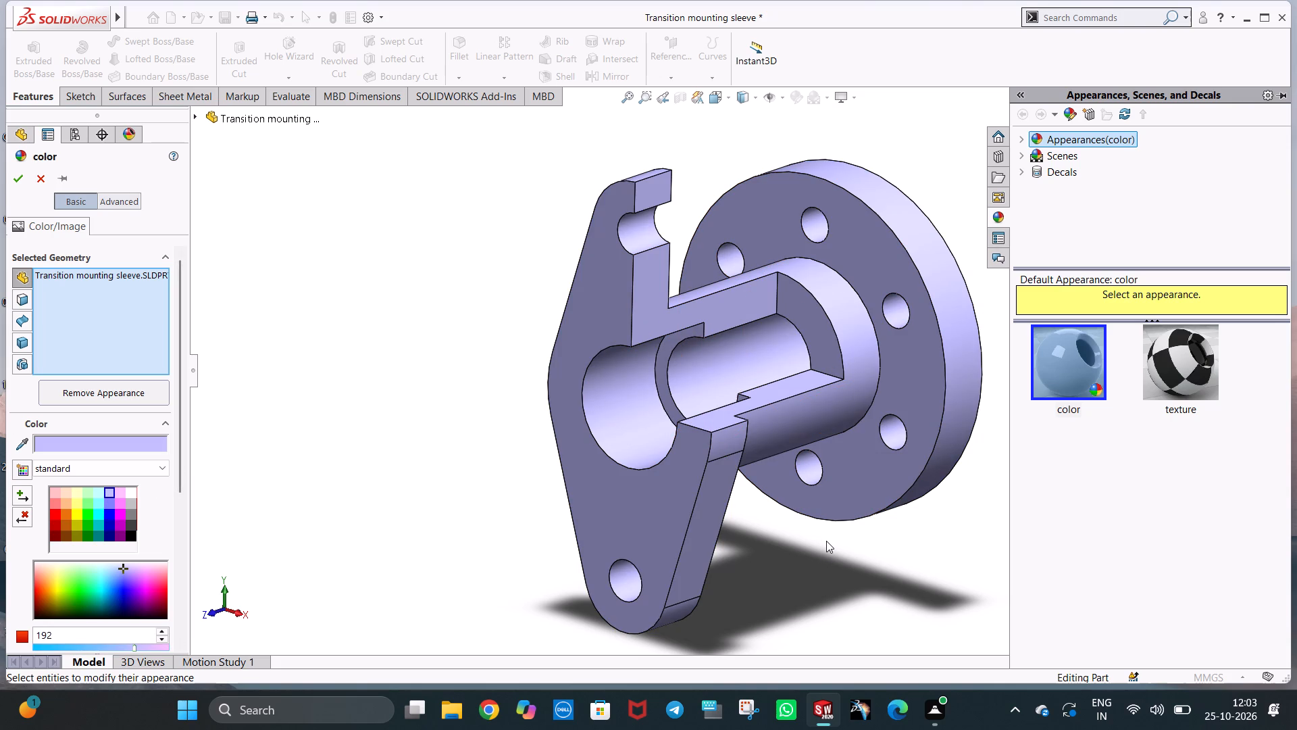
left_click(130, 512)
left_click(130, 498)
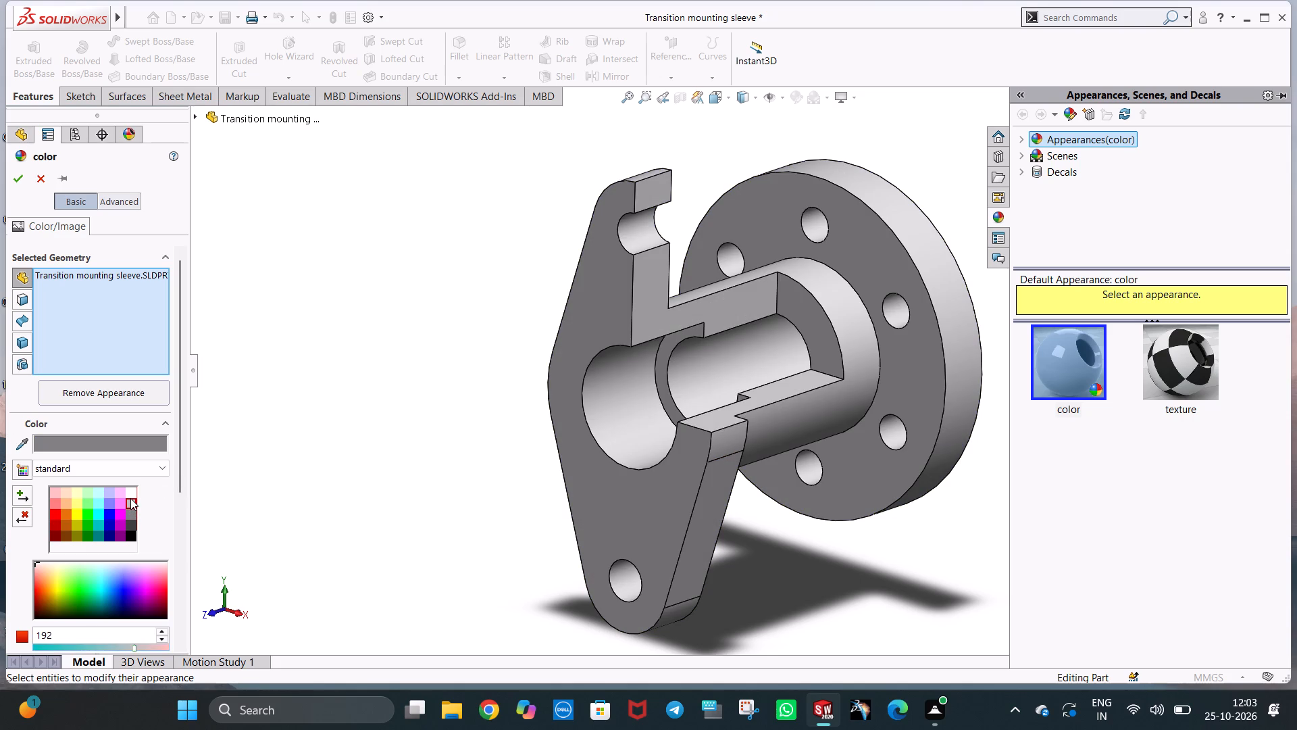
Set the whole part's appearance colour to the standard white swatch and accept it.
left_click(130, 488)
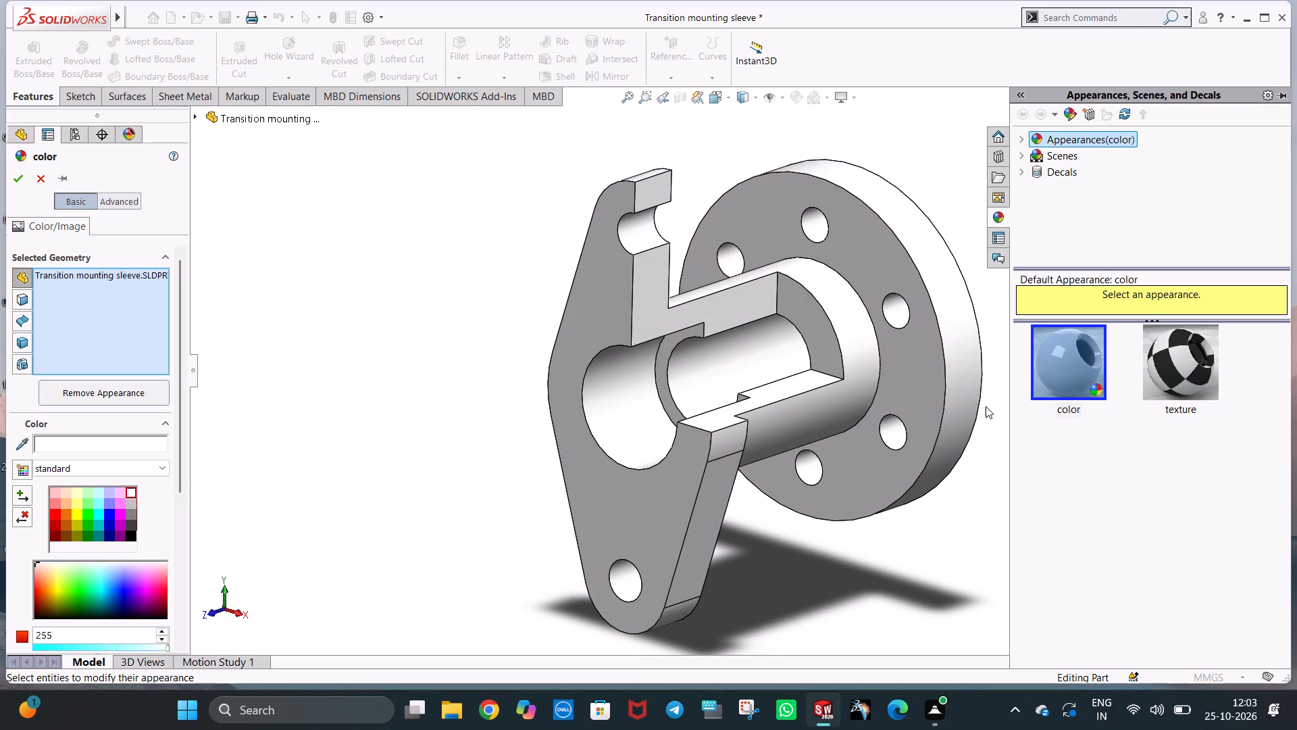
left_click(934, 128)
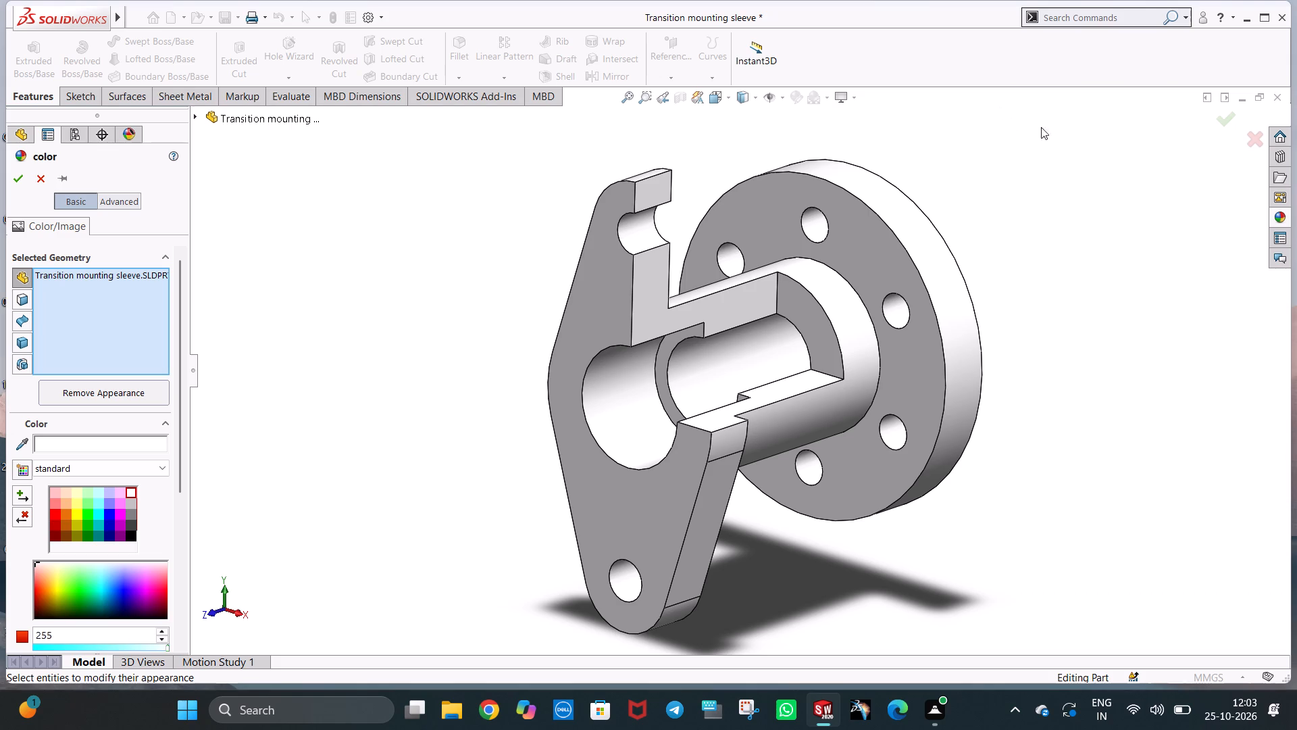
left_click(1223, 120)
left_click(1063, 275)
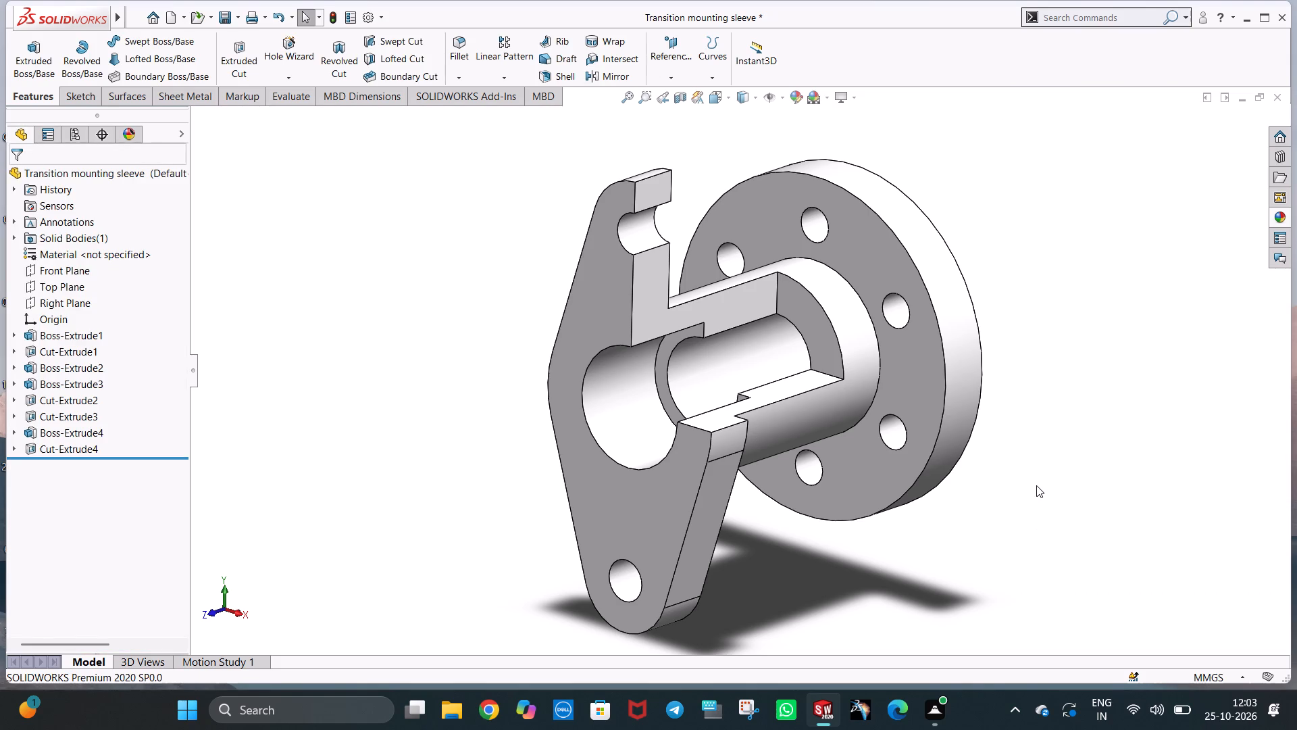
Save the part with its new scene and appearance.
key("ctrl+s")
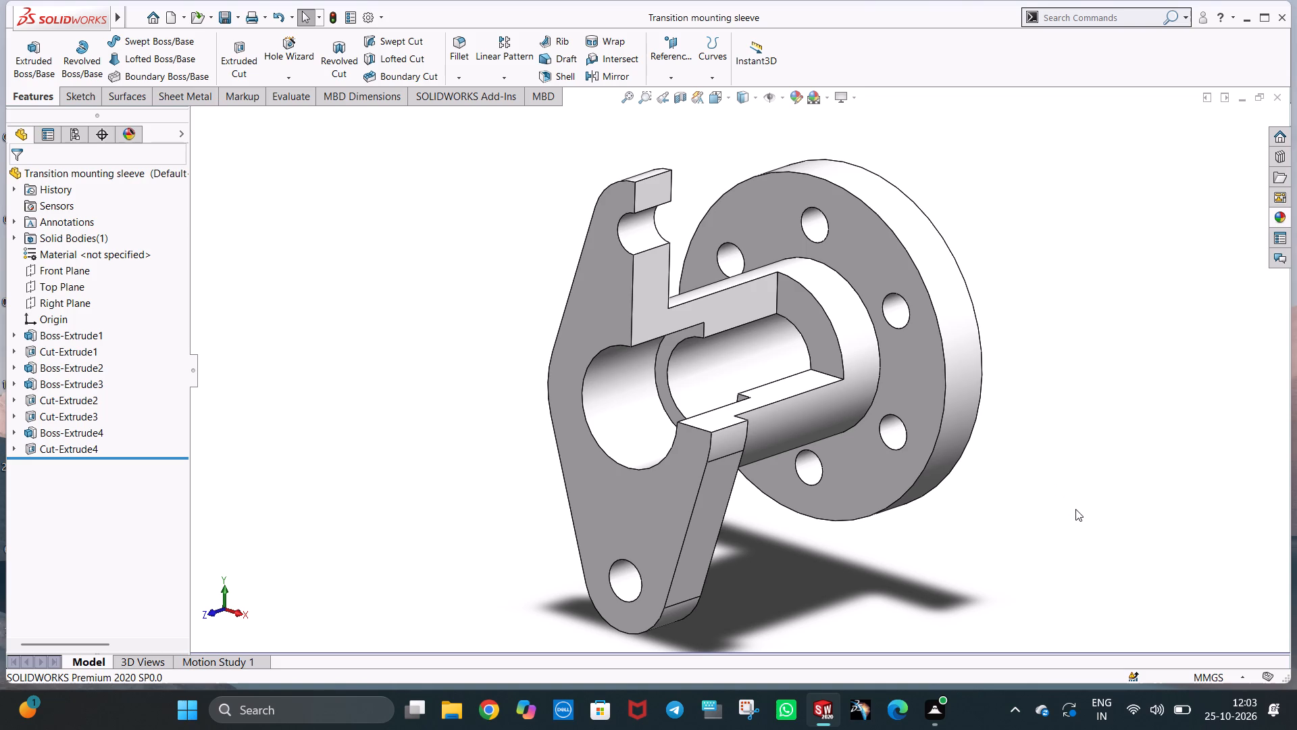
Capture a screenshot of the full SOLIDWORKS window and open the capture in Snipping Tool.
key("Print")
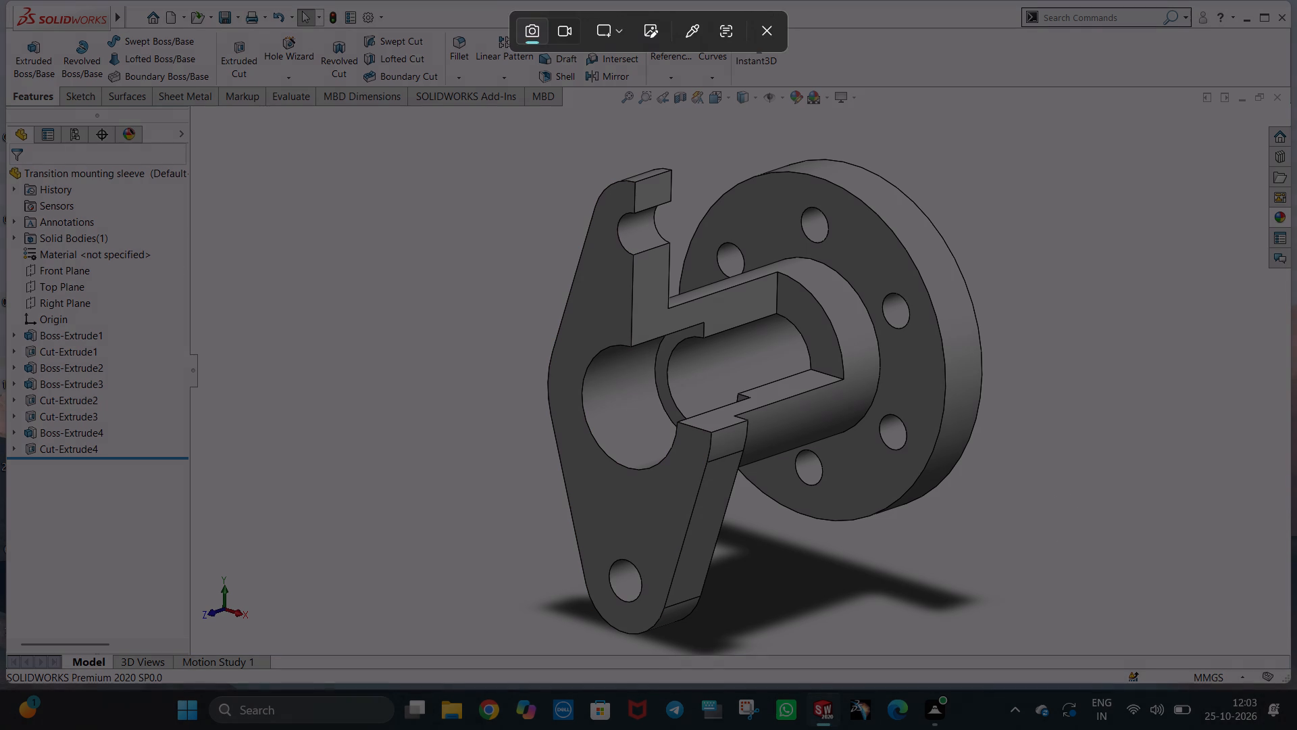
left_click_drag(5, 3, 1285, 688)
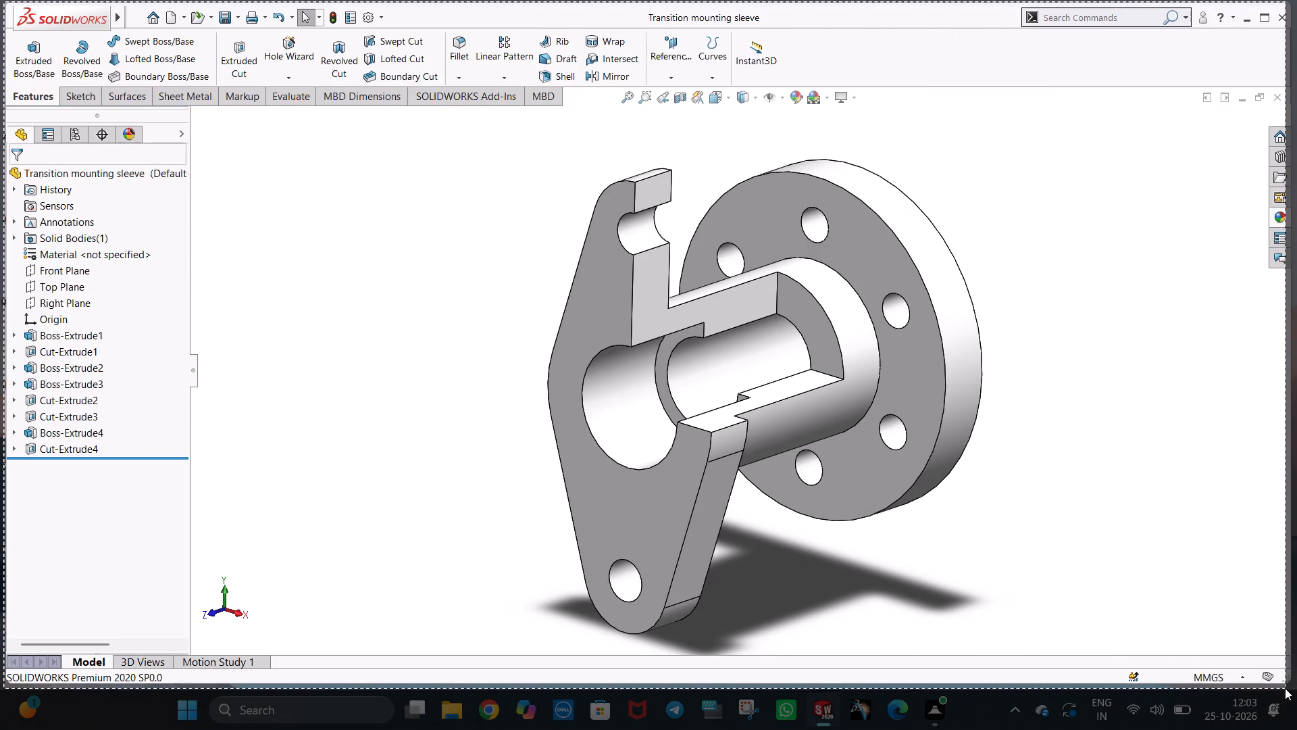
left_click_drag(1285, 688, 1289, 685)
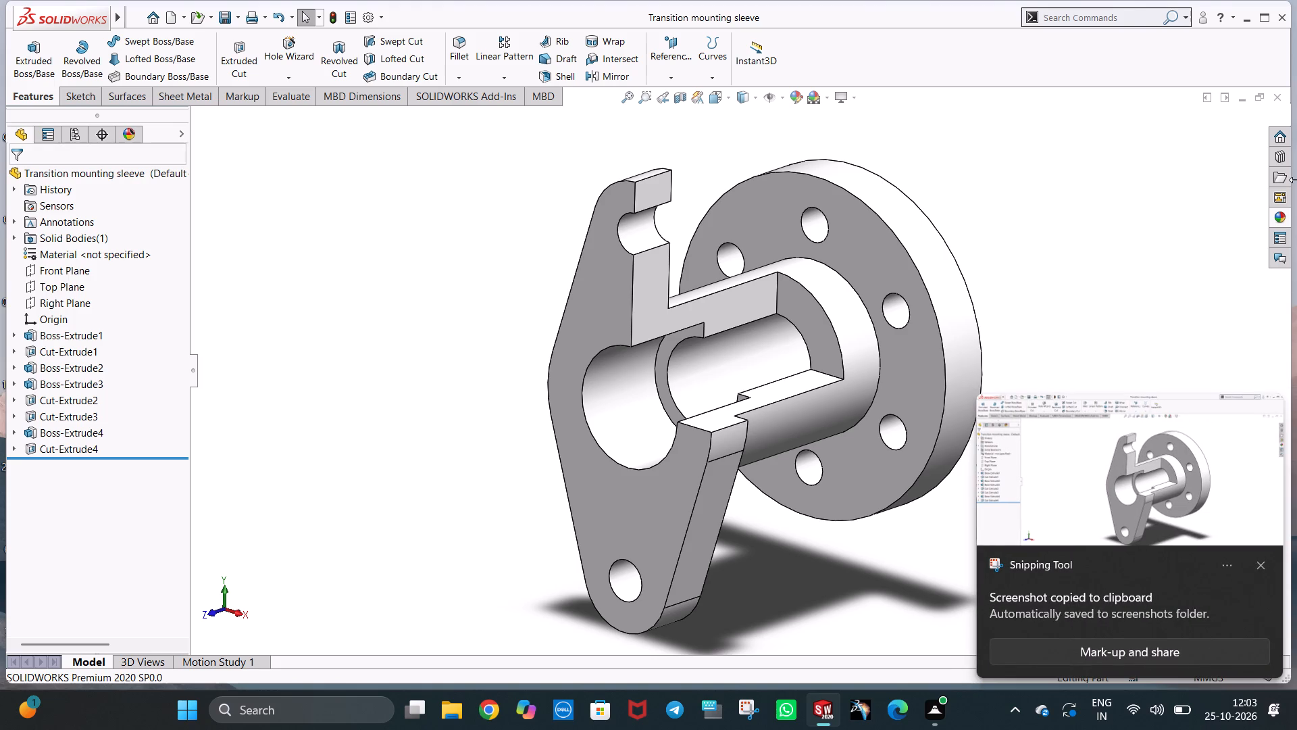
left_click(1199, 477)
left_click(1199, 477)
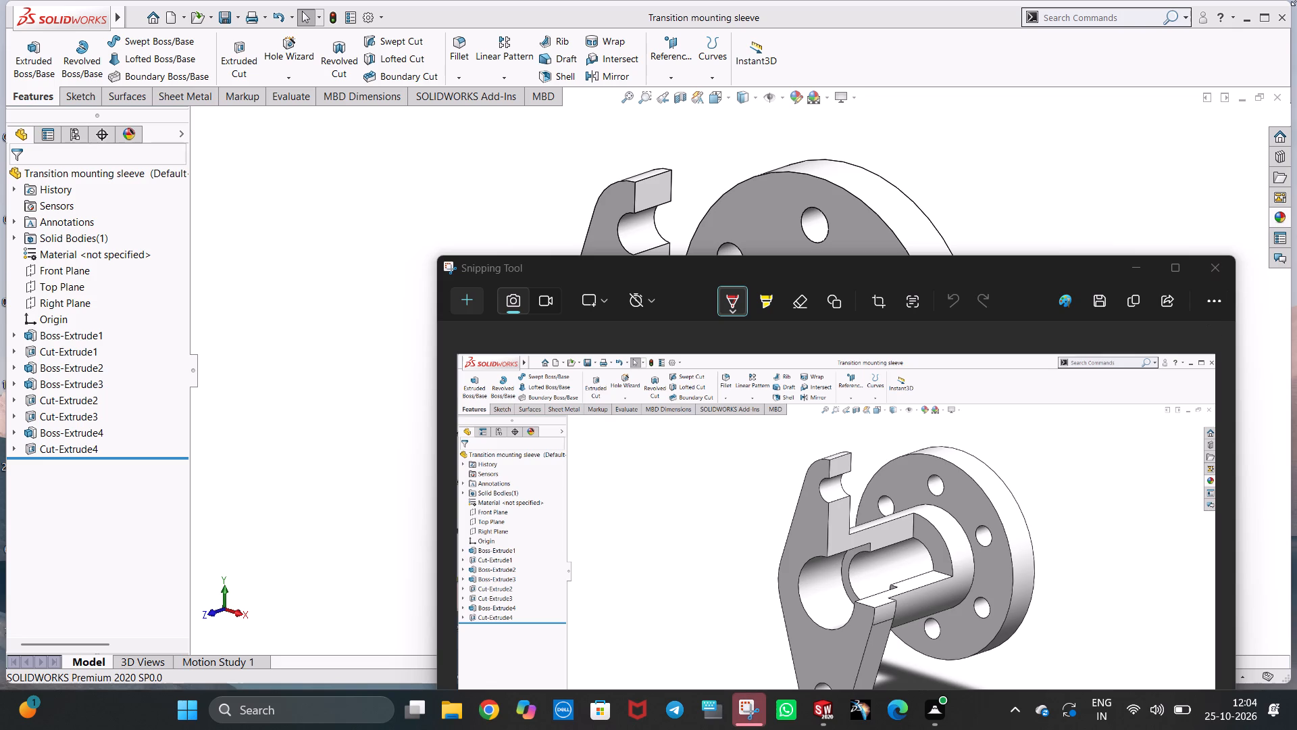
Close SOLIDWORKS, leaving the capture open in Snipping Tool.
left_click(1275, 16)
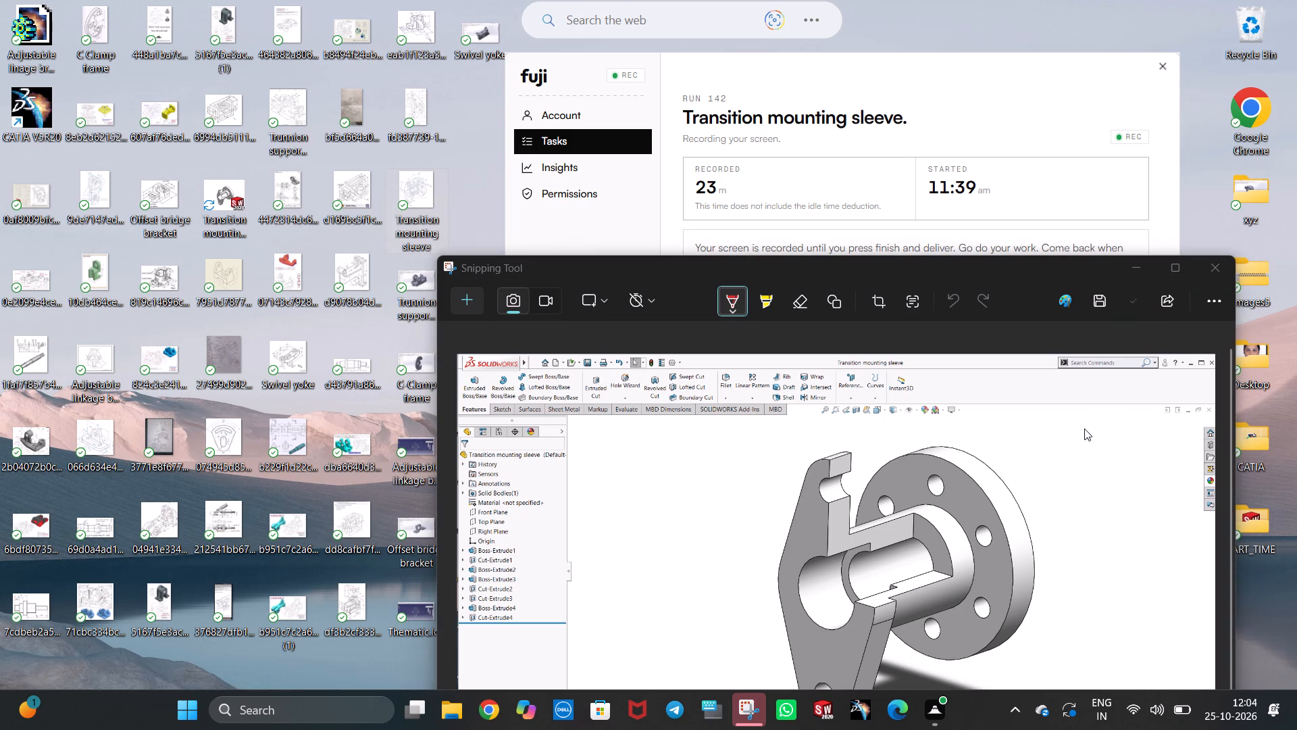
Save the captured screenshot to the Desktop as a PNG named "Transition mounting sleeve".
left_click(1084, 429)
right_click(974, 466)
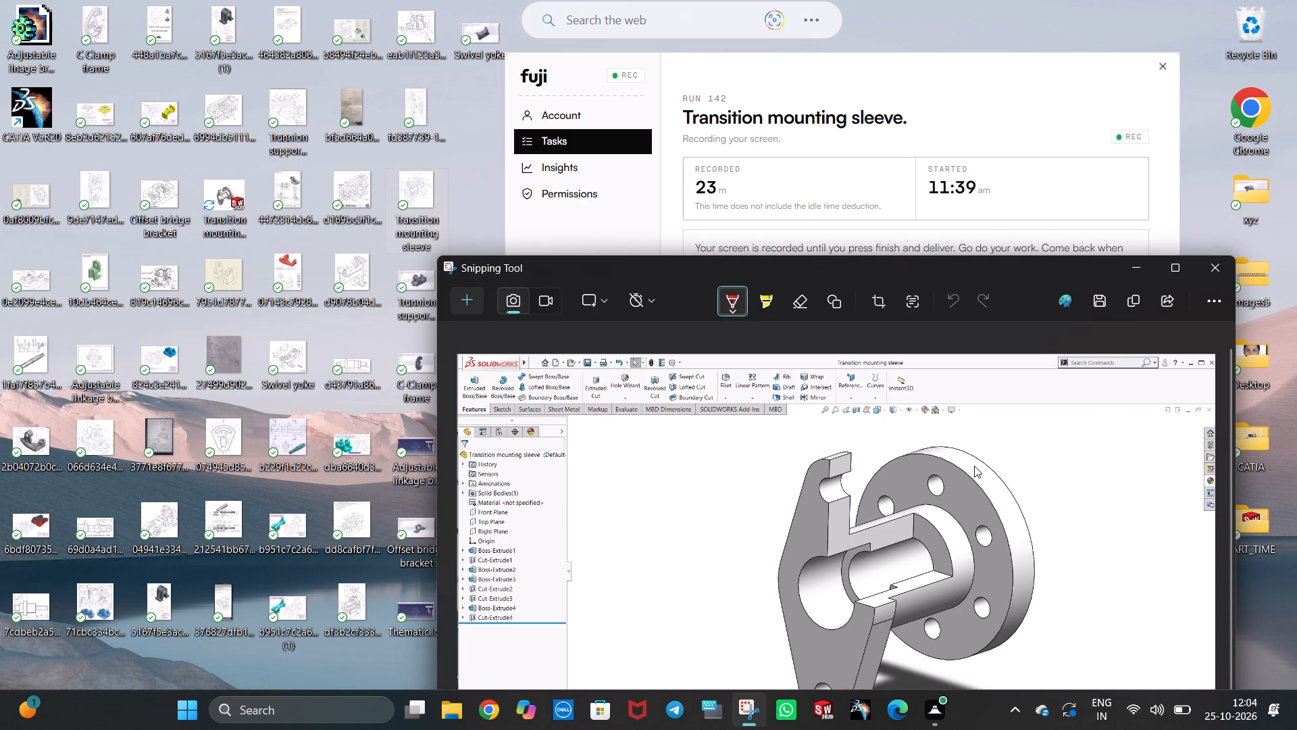
left_click(1023, 481)
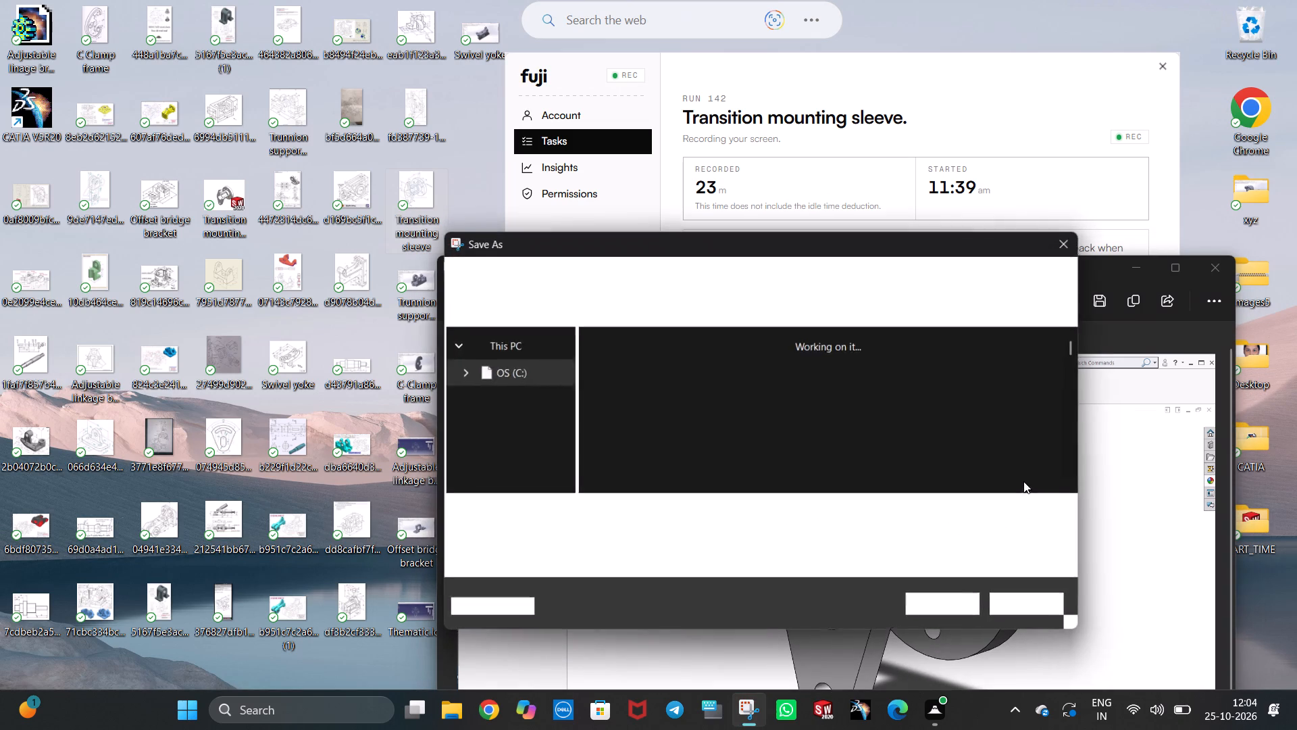
key("BackSpace")
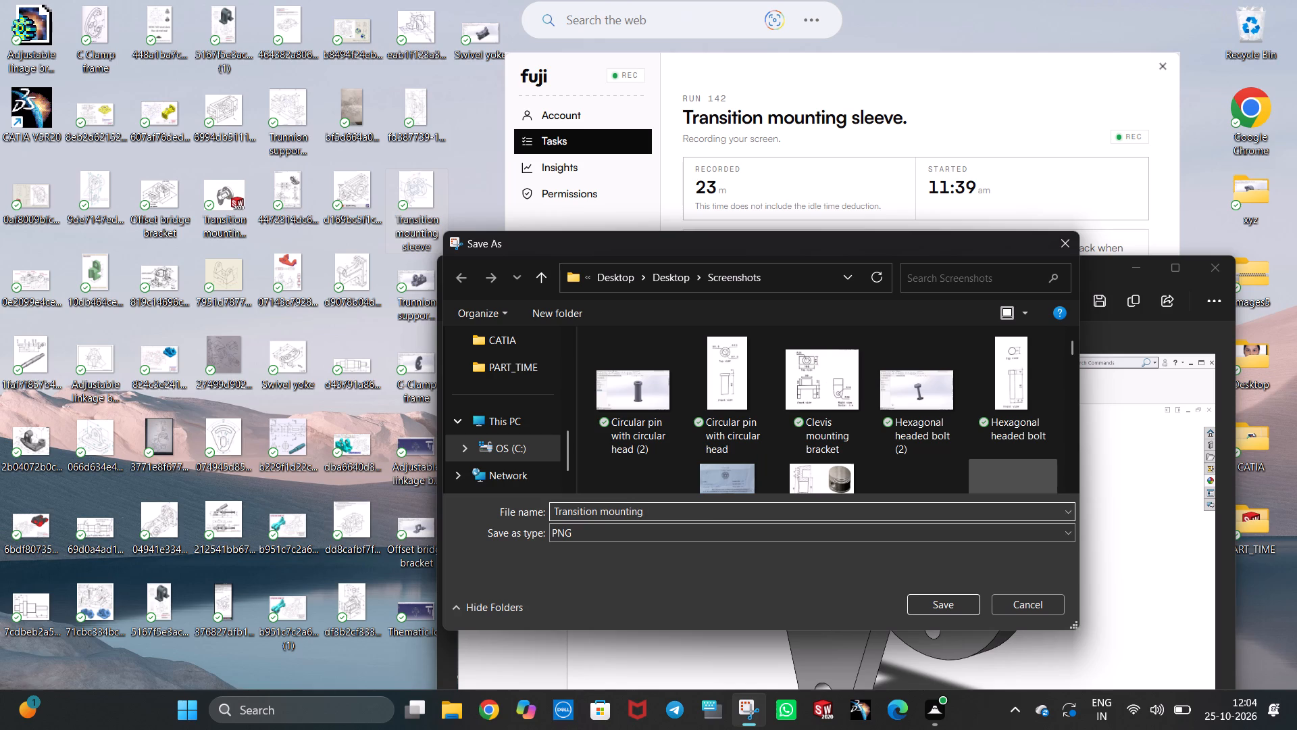
type("sleeve")
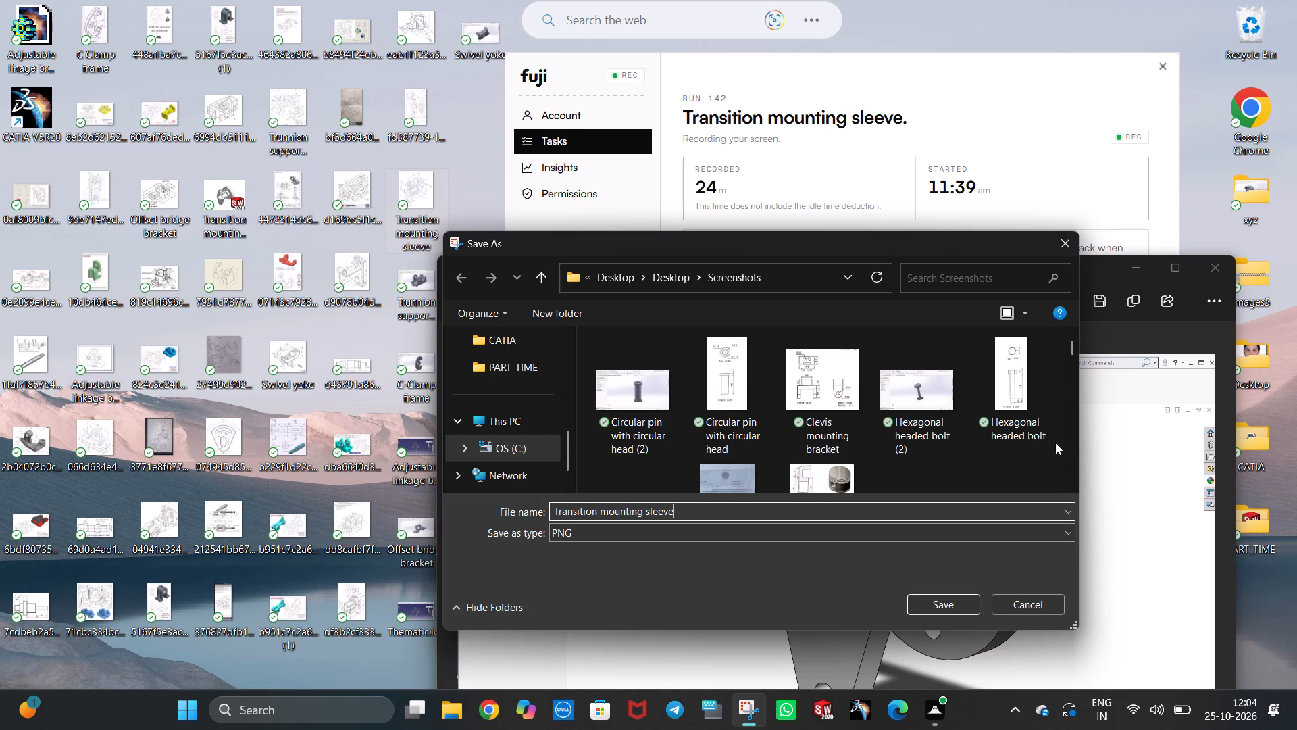
scroll(505, 427, "up", 3)
left_click(511, 403)
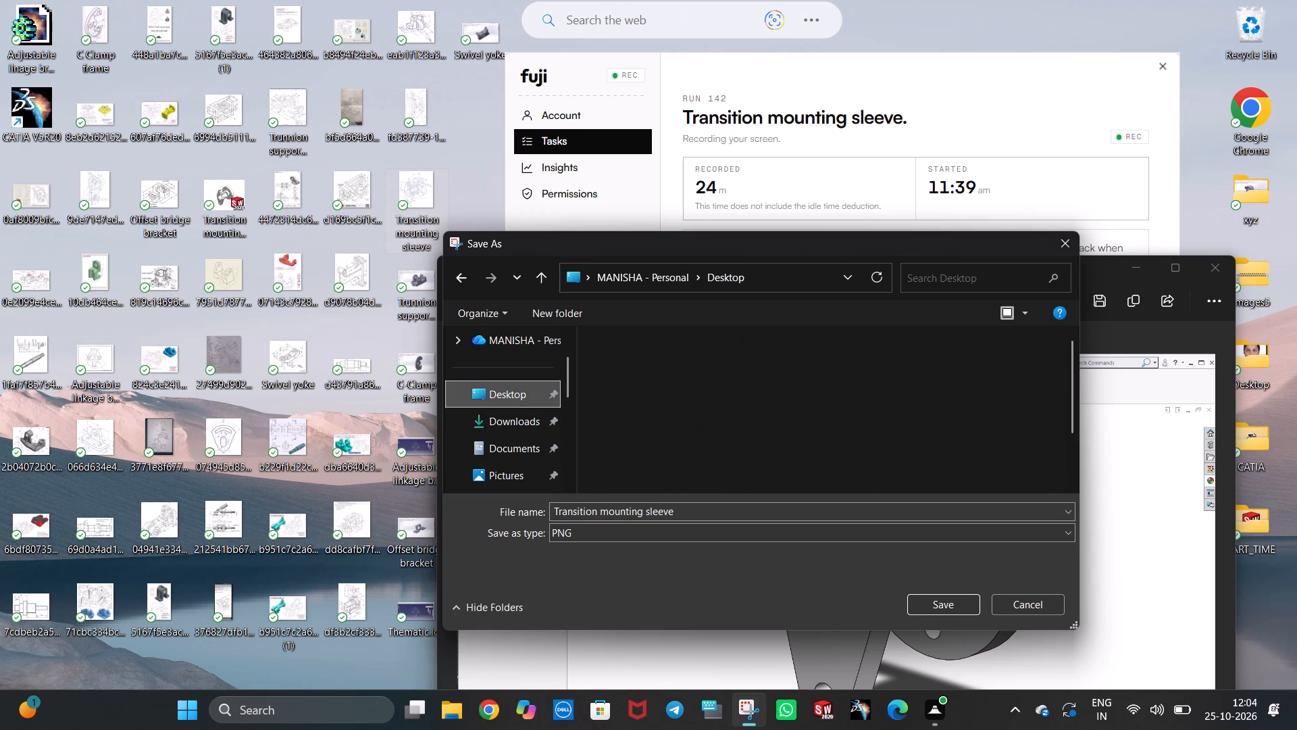
left_click(955, 610)
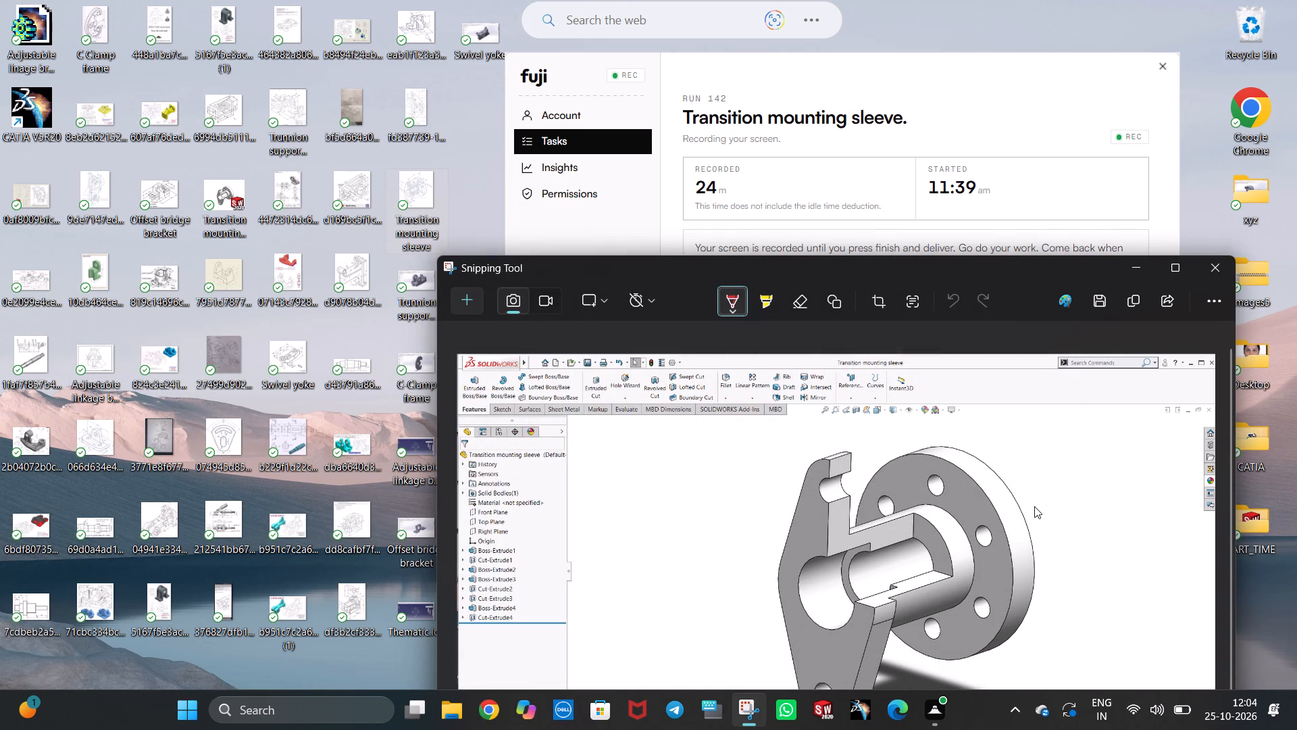